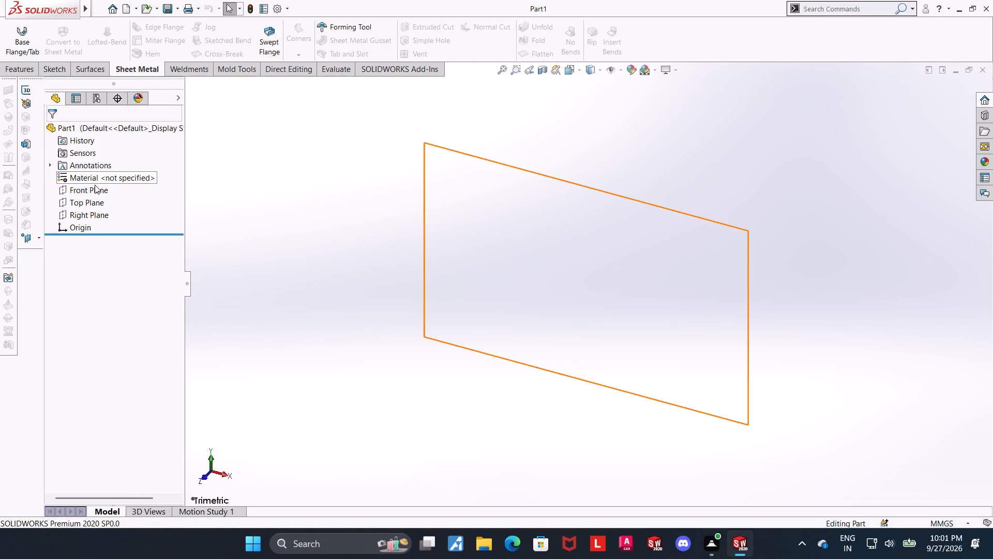
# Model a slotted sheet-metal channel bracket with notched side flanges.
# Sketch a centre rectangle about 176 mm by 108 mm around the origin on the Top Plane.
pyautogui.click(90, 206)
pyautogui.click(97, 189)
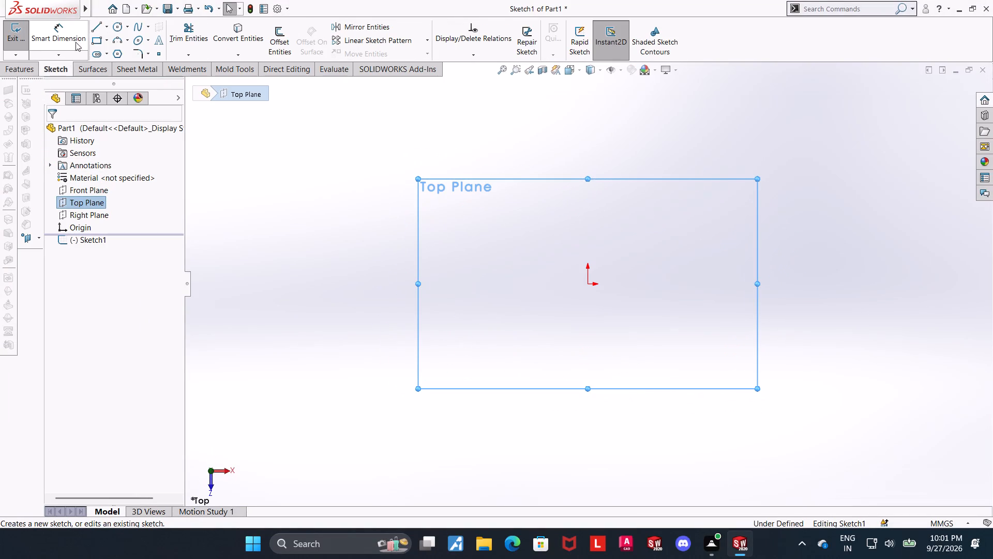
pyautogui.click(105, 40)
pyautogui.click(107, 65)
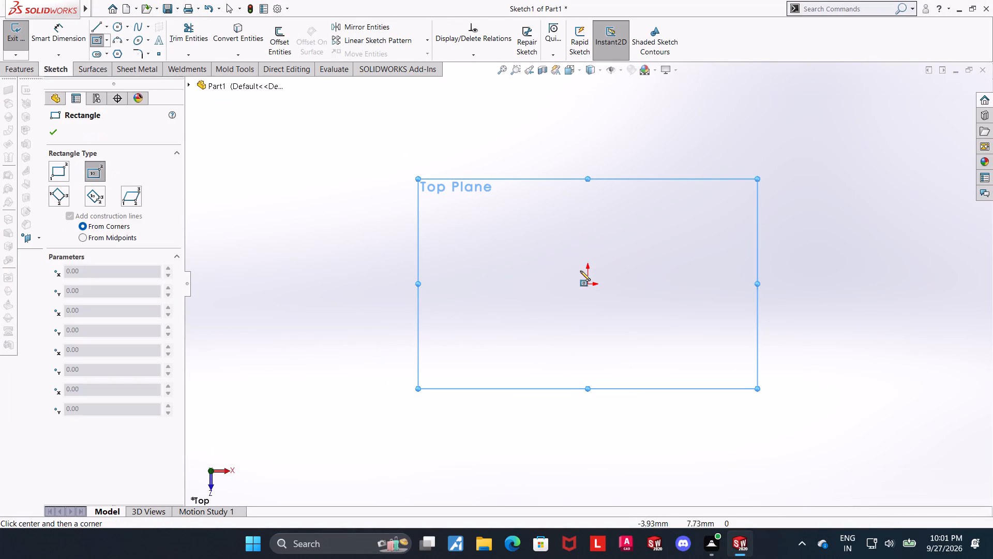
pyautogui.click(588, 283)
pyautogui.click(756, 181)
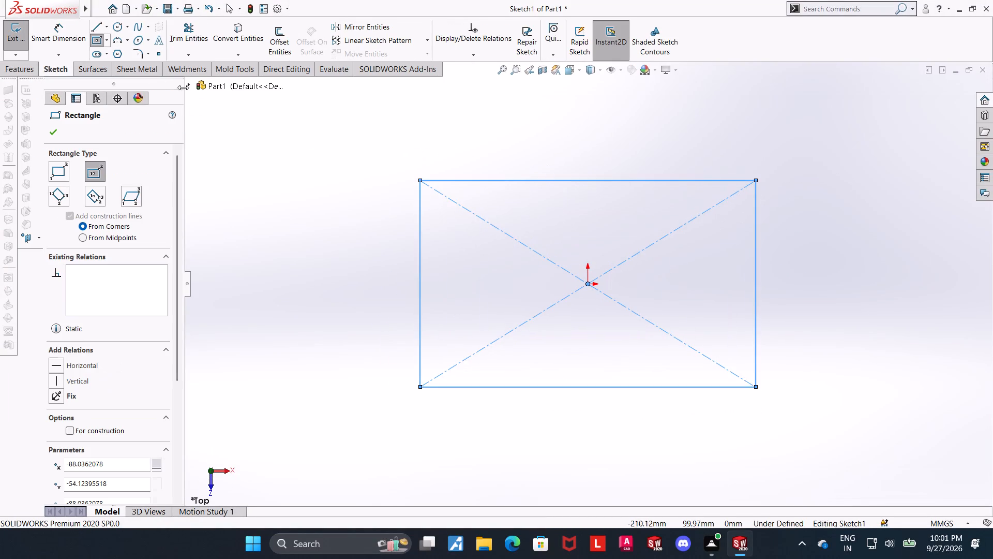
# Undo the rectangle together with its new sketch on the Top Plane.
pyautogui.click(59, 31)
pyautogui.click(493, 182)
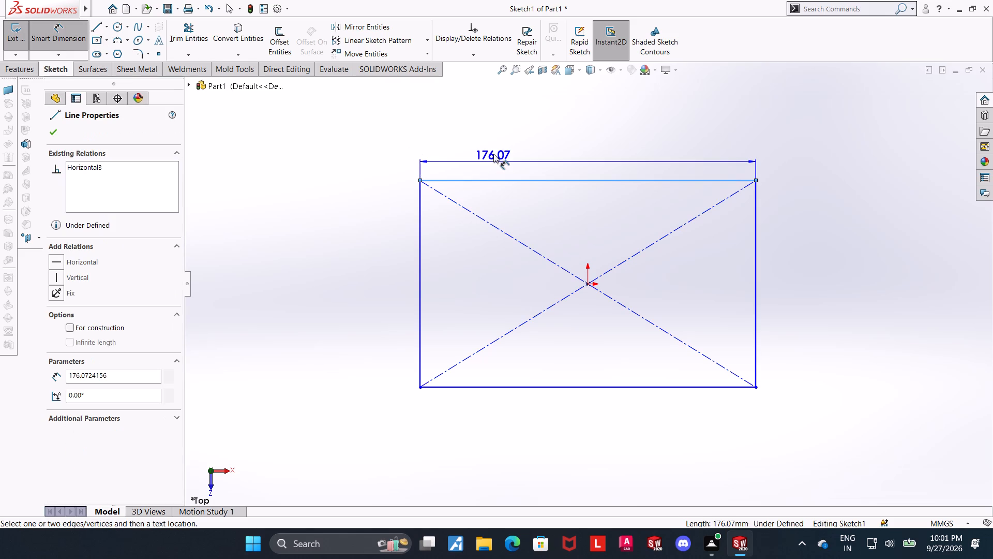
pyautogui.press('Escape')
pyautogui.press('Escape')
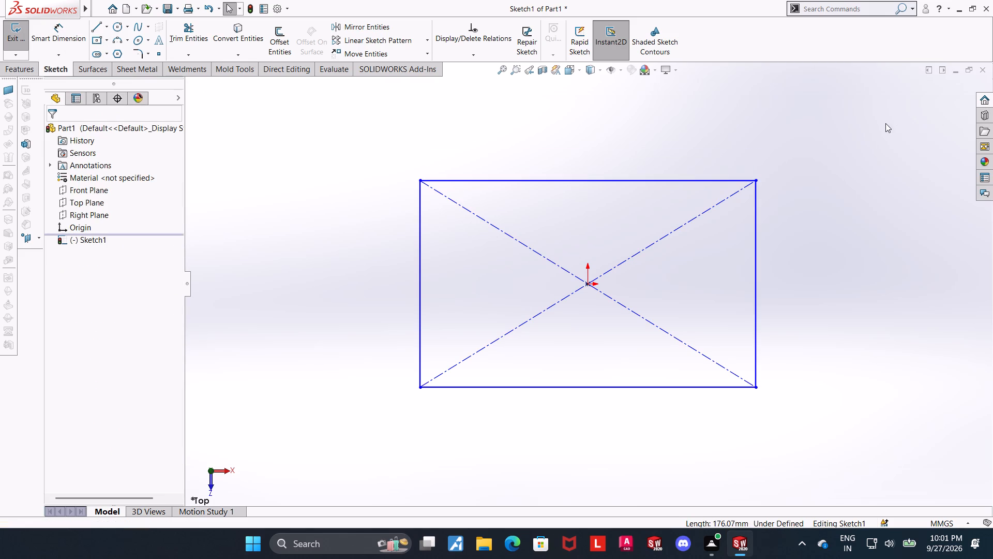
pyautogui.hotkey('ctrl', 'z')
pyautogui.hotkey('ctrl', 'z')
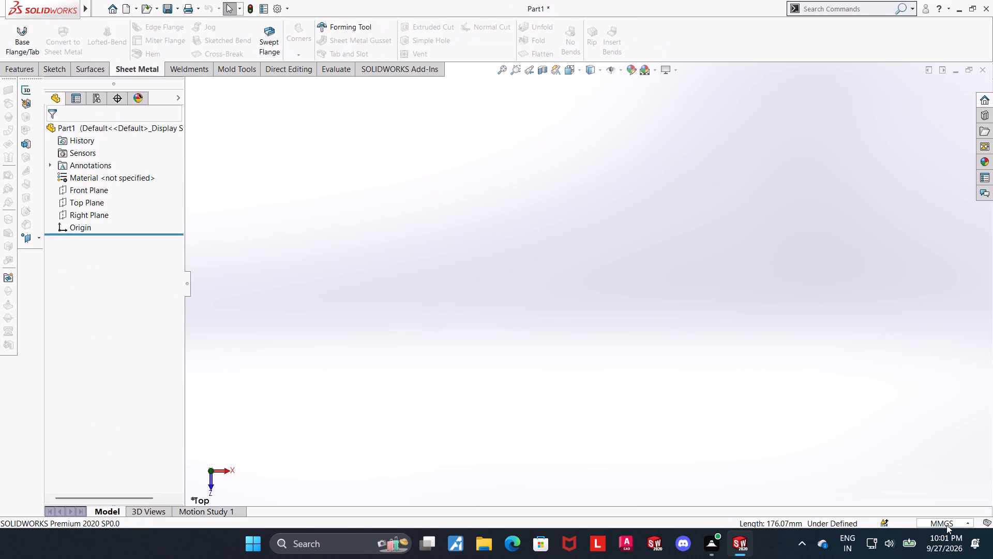
# Set the document units to IPS (inch, pound, second).
pyautogui.click(947, 525)
pyautogui.click(920, 491)
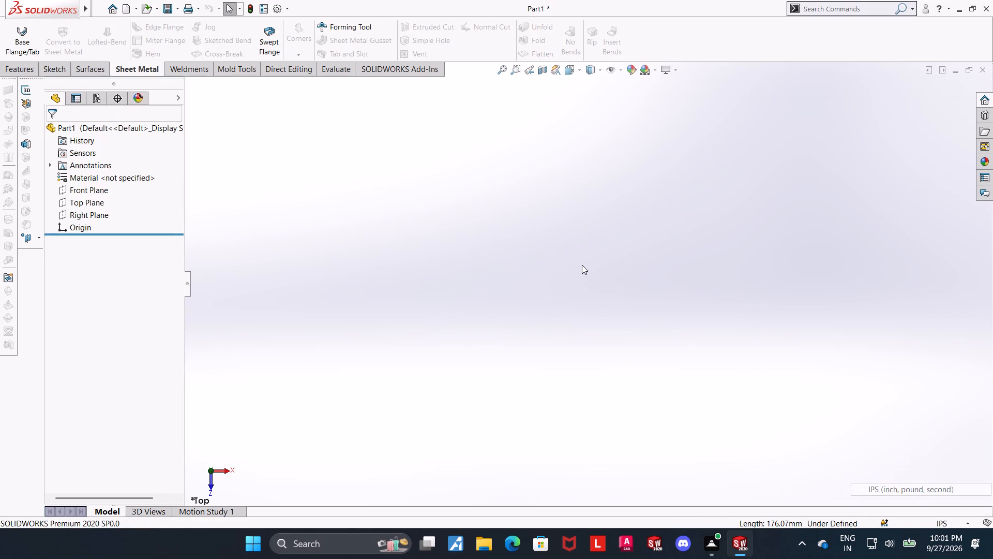
pyautogui.click(582, 265)
# Sketch a centre rectangle about 5.67 in wide on the Top Plane, centred on the origin.
pyautogui.click(84, 202)
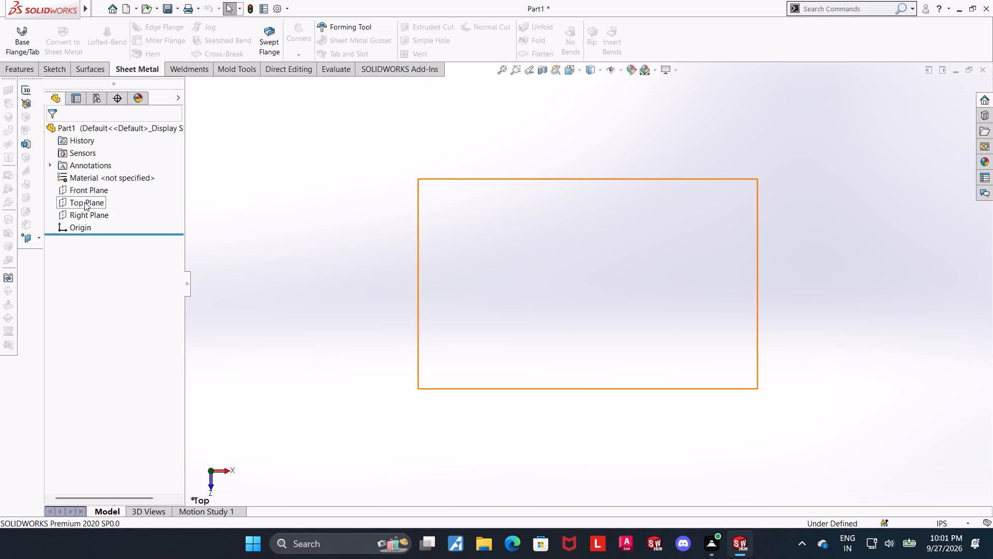
pyautogui.click(93, 186)
pyautogui.click(95, 43)
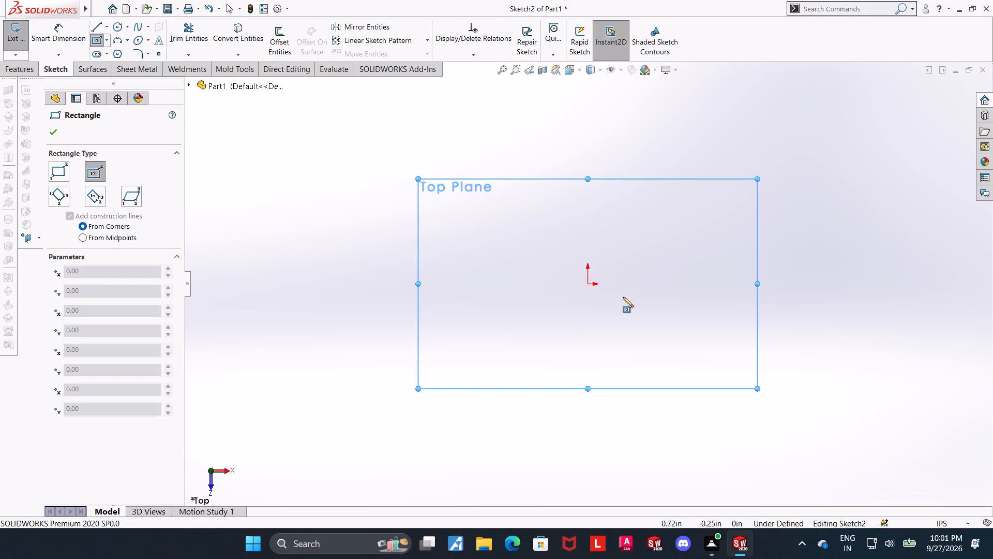
pyautogui.click(588, 286)
pyautogui.click(725, 176)
# Dimension the rectangle 3 in wide and 1.5 in high, and close the sketch.
pyautogui.click(51, 33)
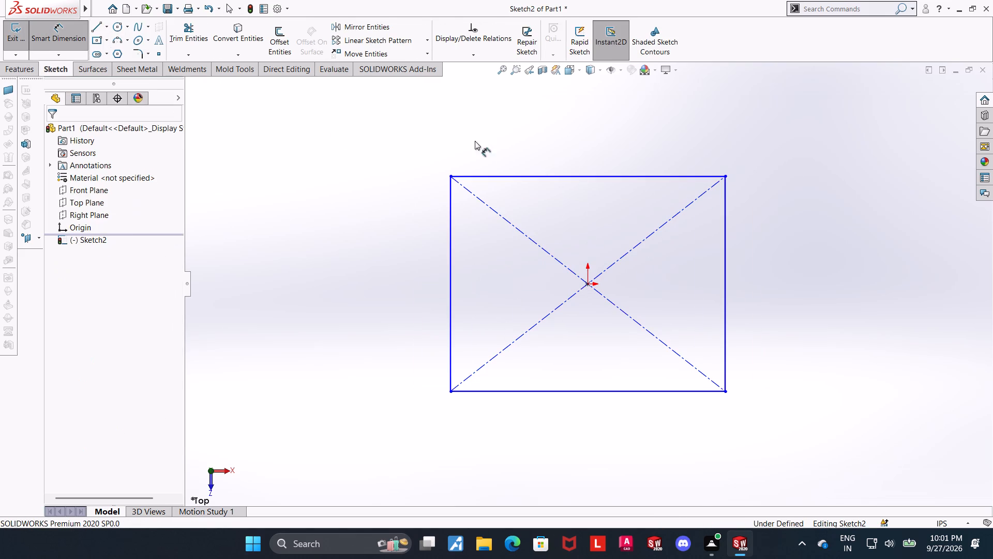
pyautogui.click(562, 176)
pyautogui.click(565, 161)
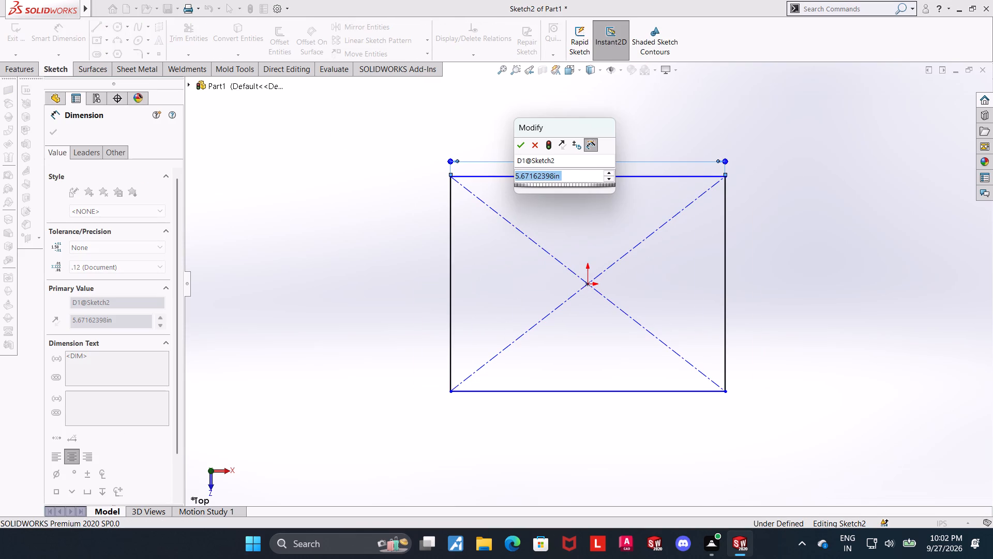
pyautogui.press('3')
pyautogui.press('Return')
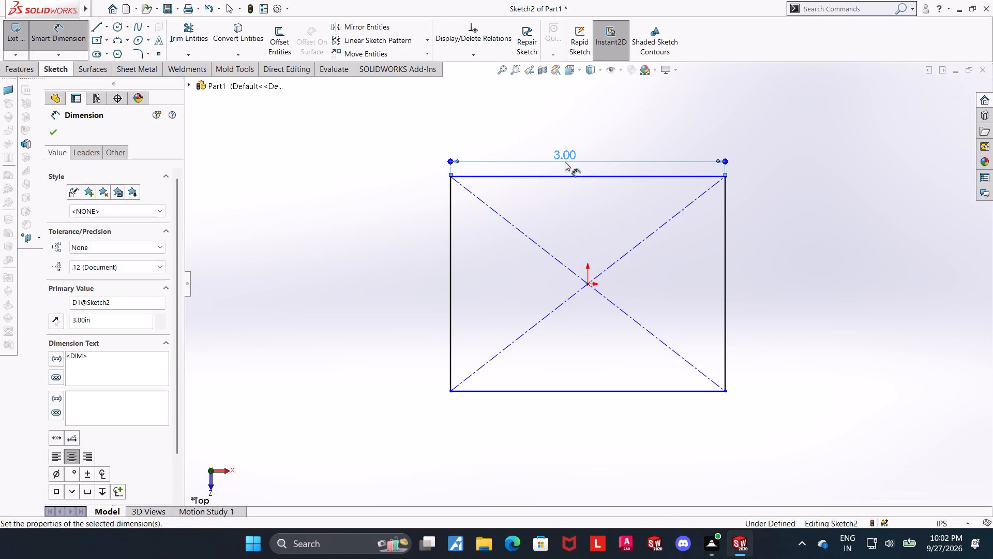
pyautogui.click(448, 261)
pyautogui.click(405, 259)
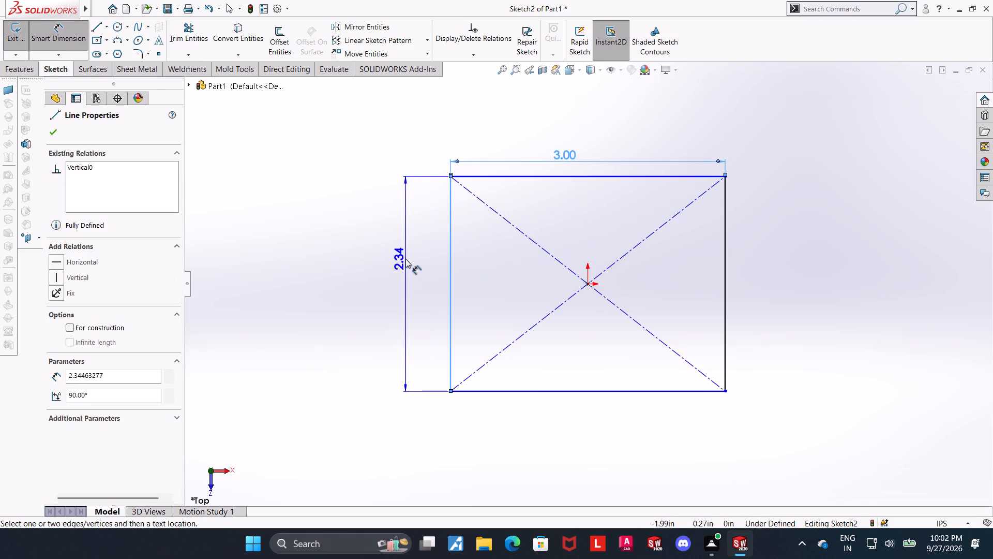
pyautogui.write('1.5')
pyautogui.press('Return')
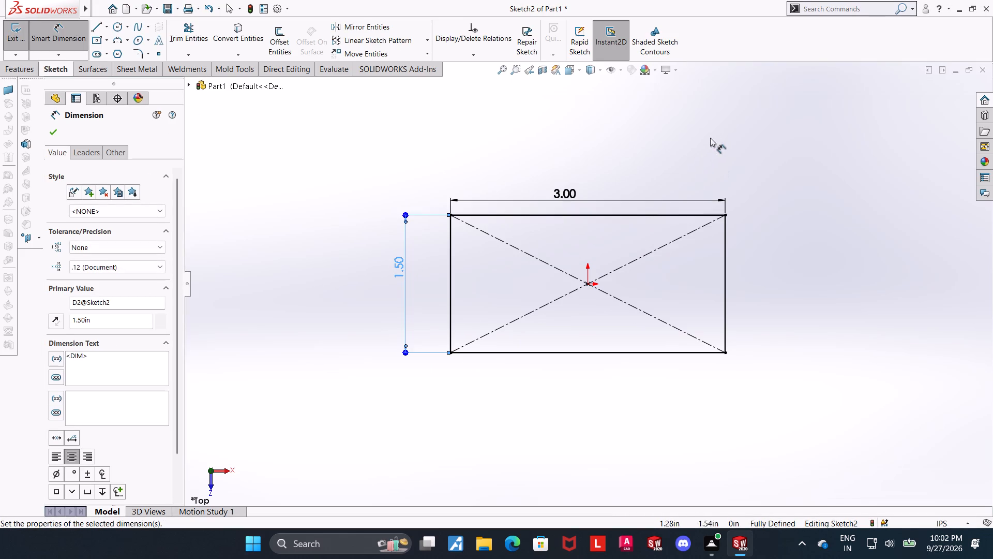
pyautogui.click(56, 132)
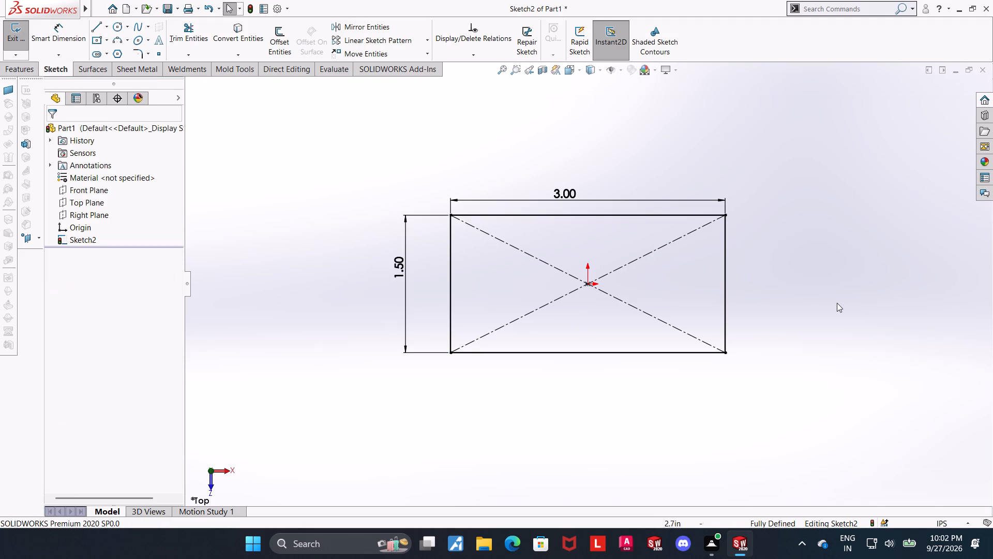
pyautogui.scroll(2, 850, 304)
pyautogui.scroll(-1, 762, 303)
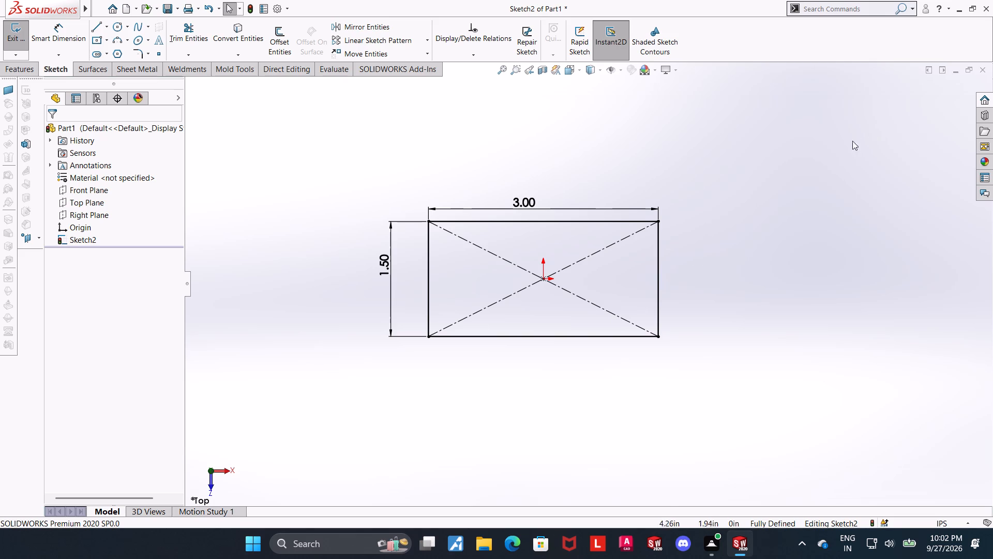
pyautogui.click(11, 40)
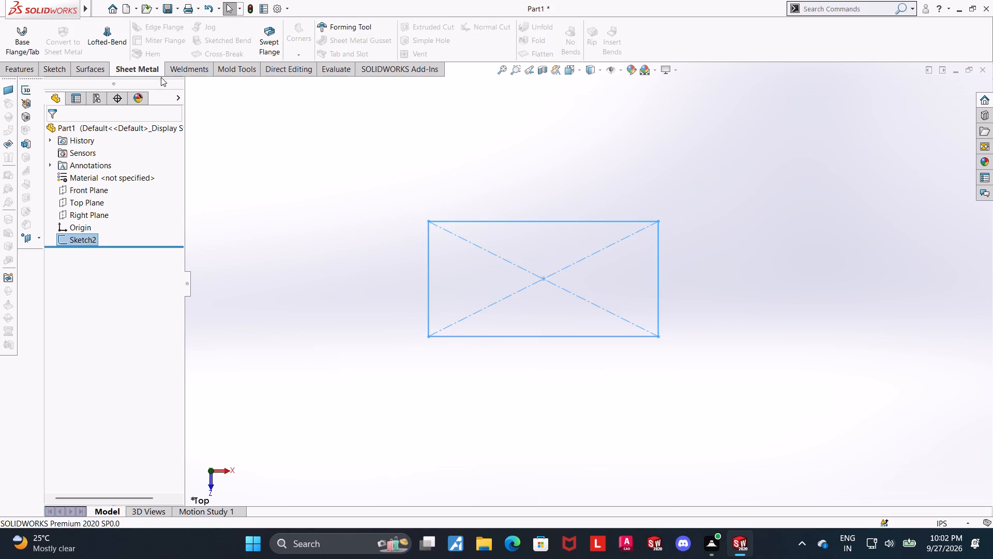
# Create a sheet metal base flange from the rectangle sketch, 0.06 in thick with the thickness direction reversed.
pyautogui.click(21, 43)
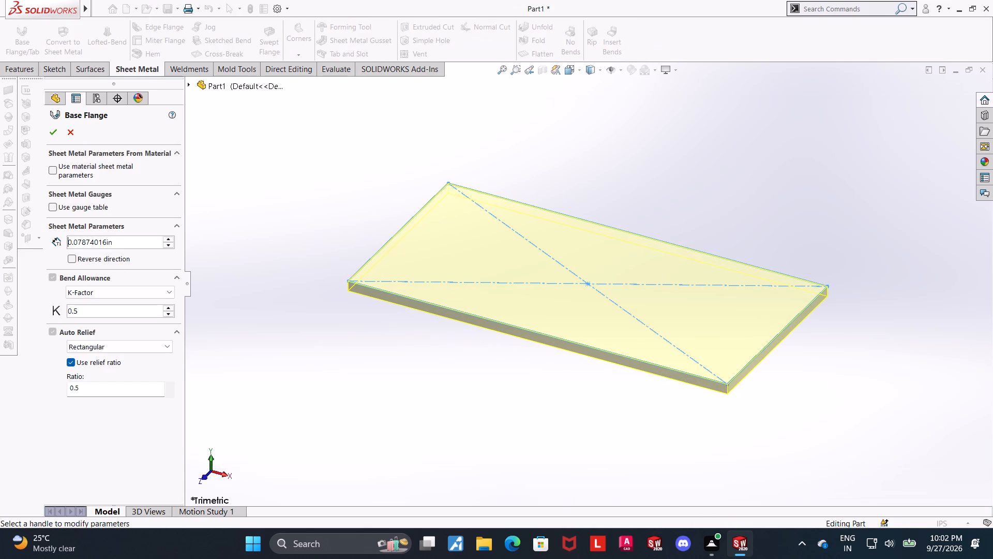
pyautogui.moveTo(141, 244); pyautogui.dragTo(0, 233)
pyautogui.write('0.0')
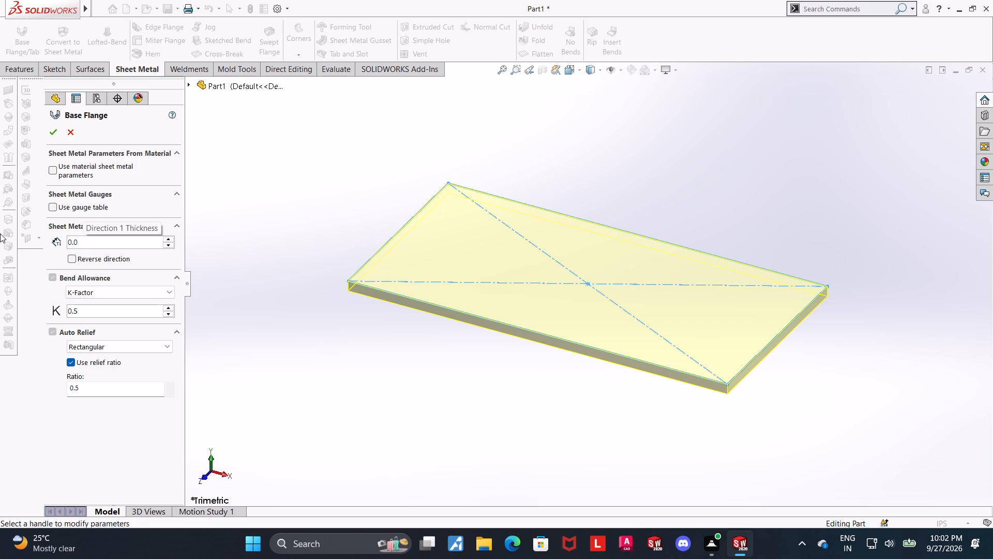
pyautogui.press('6')
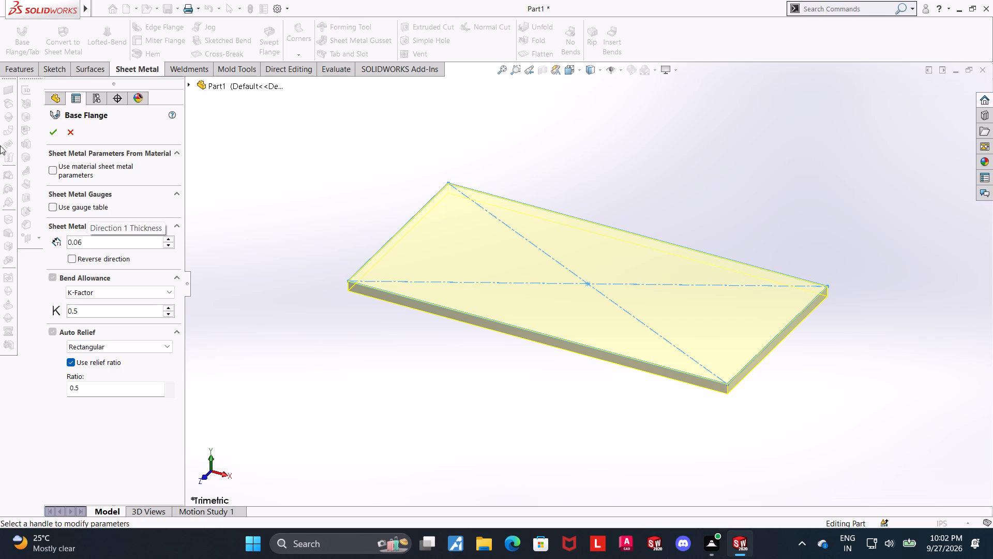
pyautogui.moveTo(682, 230); pyautogui.dragTo(595, 289, button='middle')
pyautogui.moveTo(585, 269); pyautogui.dragTo(580, 190, button='middle')
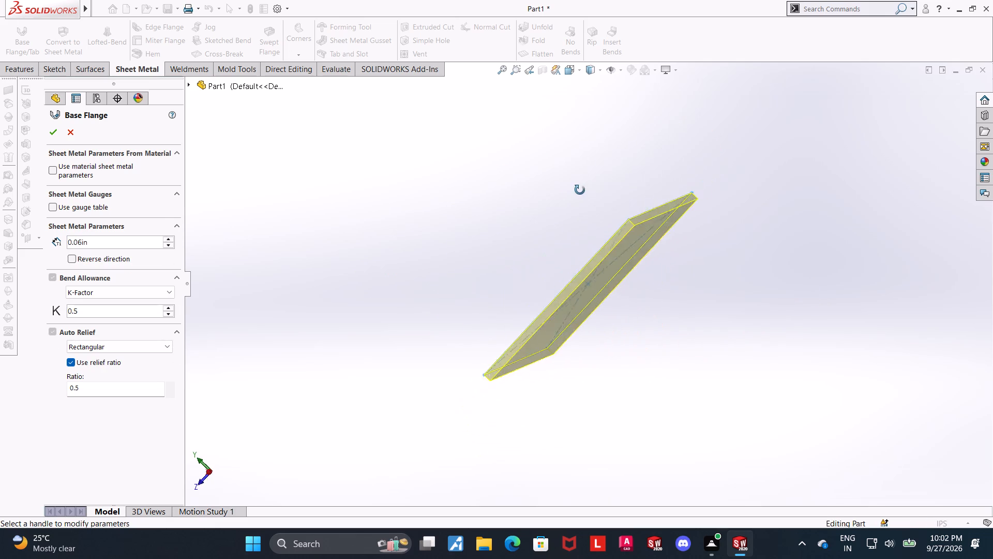
pyautogui.moveTo(580, 190); pyautogui.dragTo(597, 218, button='middle')
pyautogui.scroll(-2, 727, 233)
pyautogui.moveTo(715, 278); pyautogui.dragTo(686, 322, button='middle')
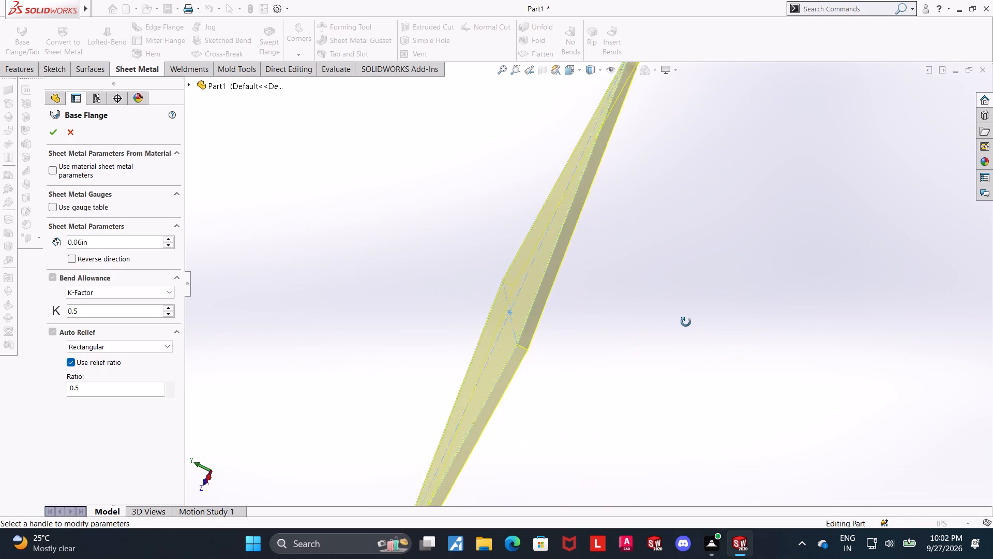
pyautogui.moveTo(686, 322); pyautogui.dragTo(705, 286, button='middle')
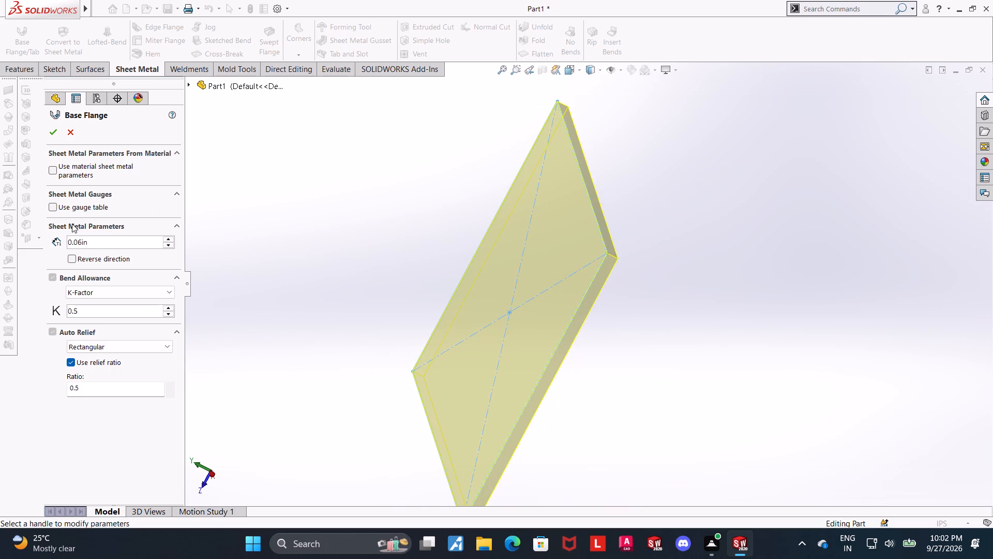
pyautogui.click(71, 257)
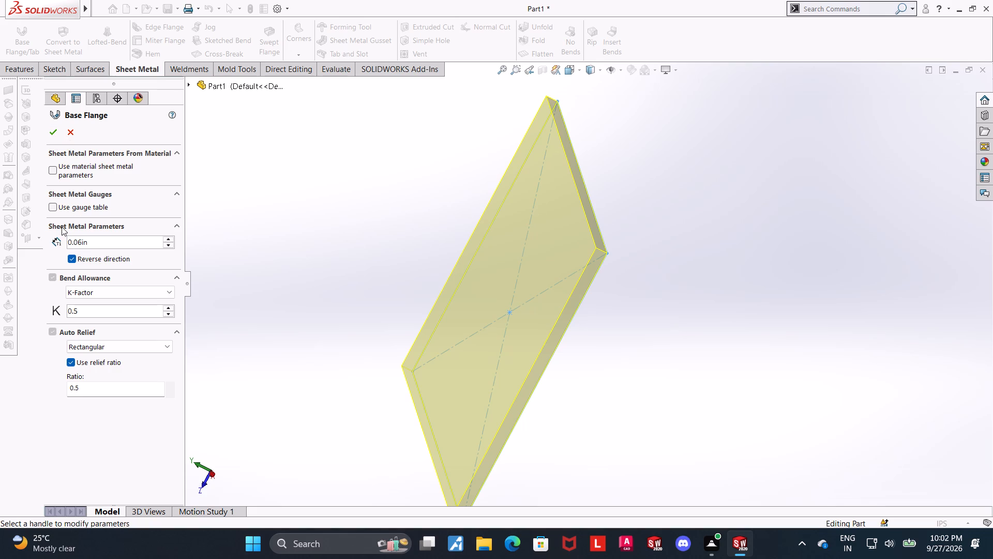
pyautogui.click(69, 256)
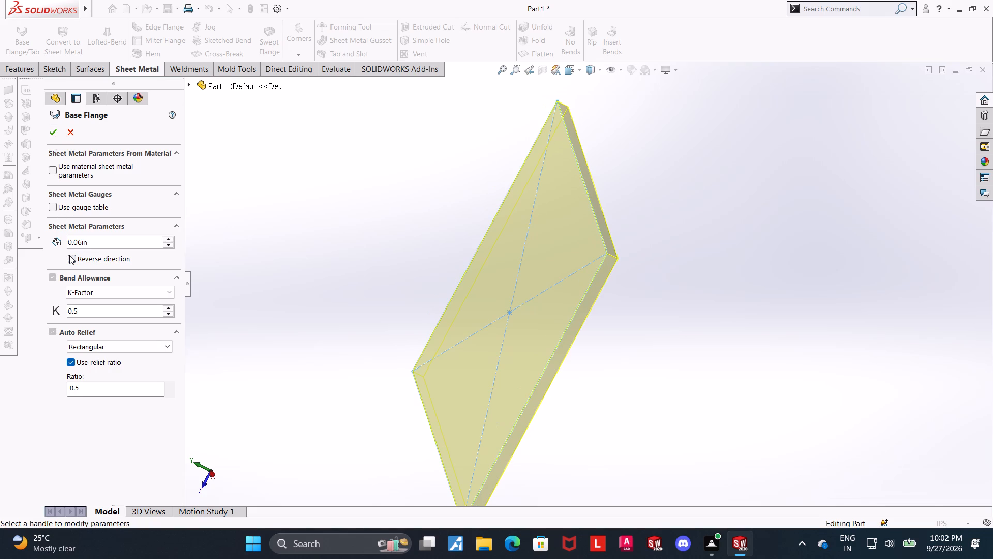
pyautogui.click(69, 255)
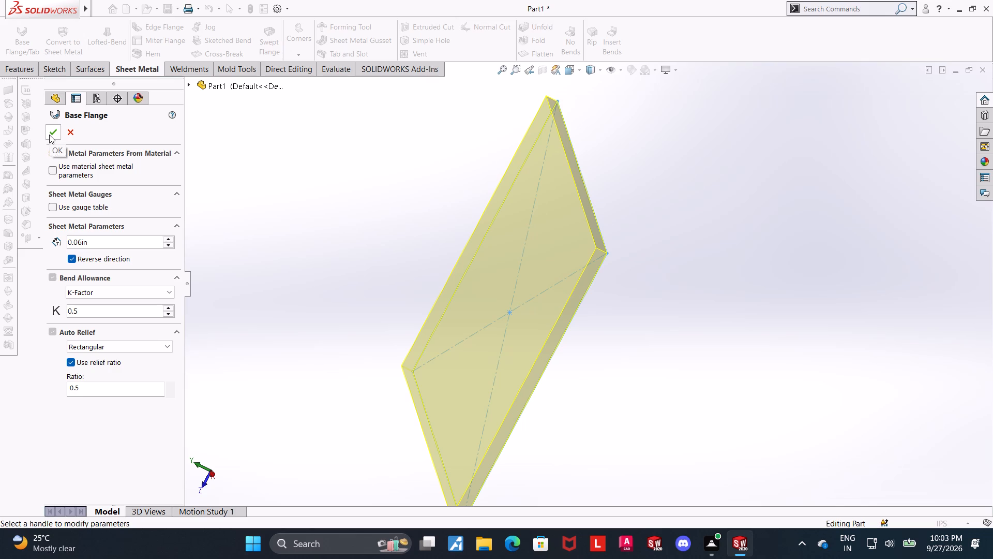
pyautogui.moveTo(692, 285); pyautogui.dragTo(688, 257, button='middle')
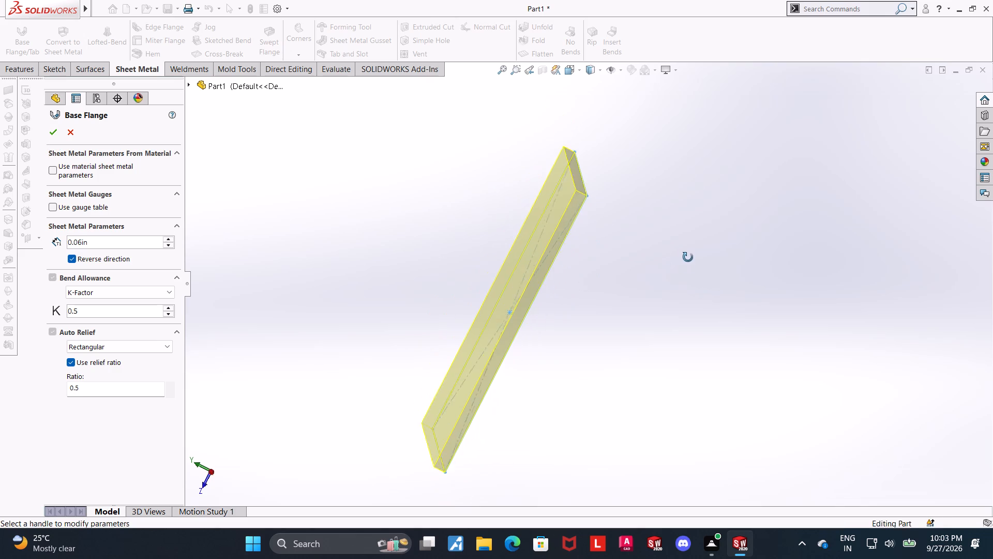
pyautogui.moveTo(688, 257); pyautogui.dragTo(682, 271, button='middle')
pyautogui.moveTo(624, 238); pyautogui.dragTo(638, 254, button='middle')
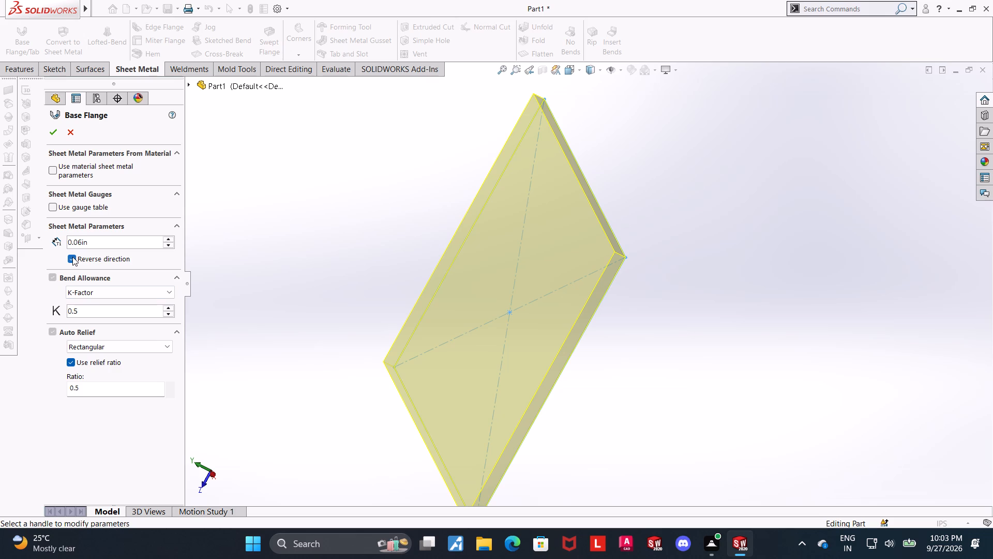
pyautogui.click(55, 134)
pyautogui.click(690, 367)
# Open the base flange's underlying rectangle sketch for editing.
pyautogui.scroll(3, 633, 375)
pyautogui.moveTo(674, 323); pyautogui.dragTo(769, 257, button='middle')
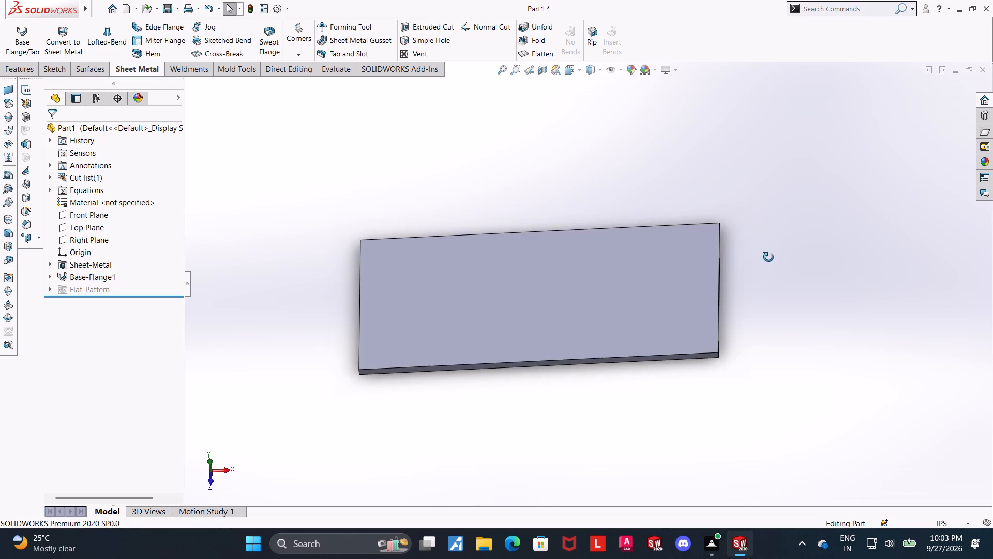
pyautogui.moveTo(769, 257); pyautogui.dragTo(772, 291, button='middle')
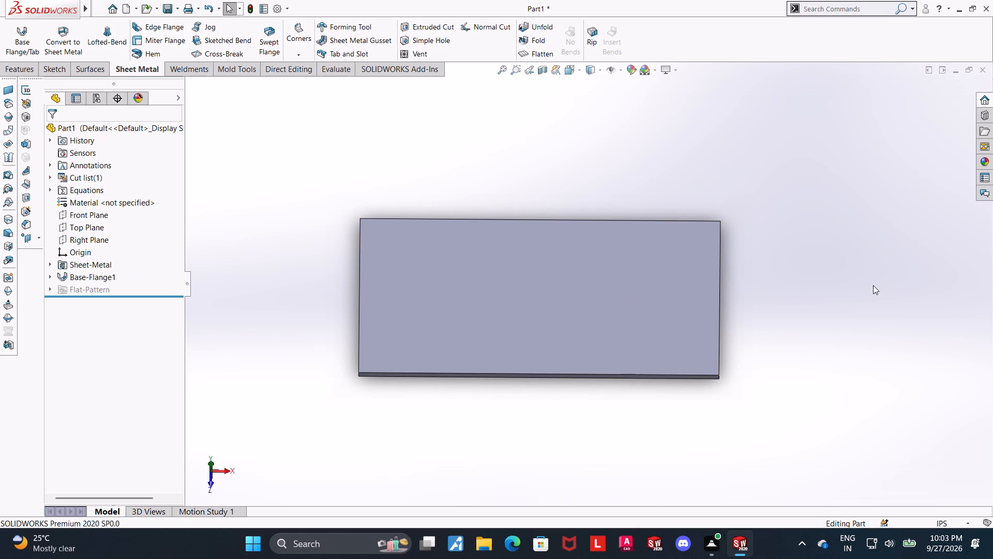
pyautogui.click(873, 285)
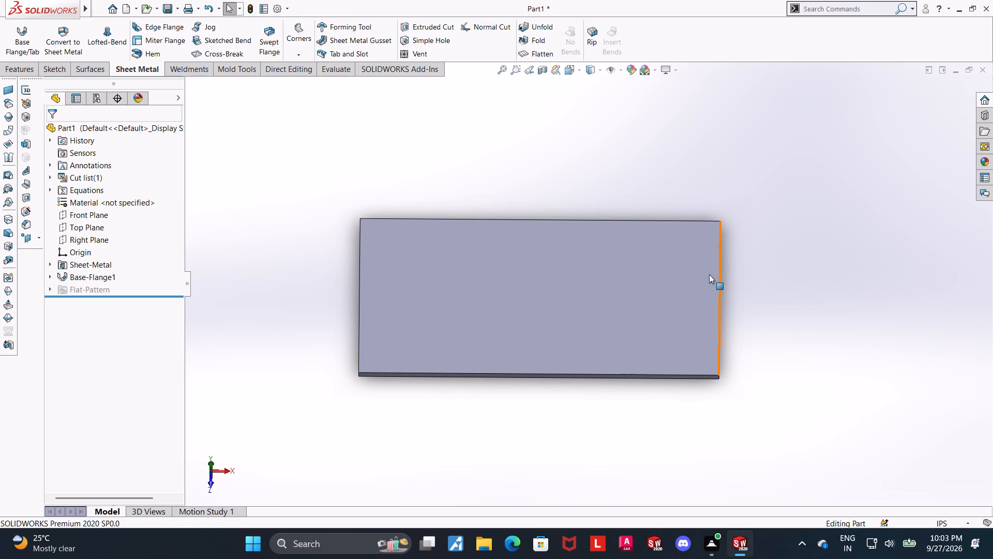
pyautogui.click(51, 276)
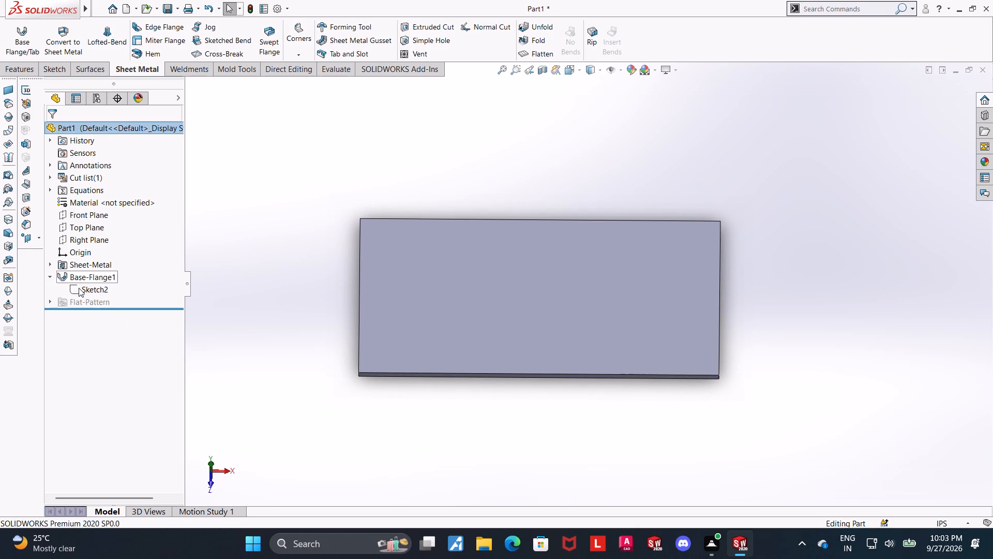
pyautogui.click(79, 288)
pyautogui.click(86, 262)
pyautogui.click(100, 275)
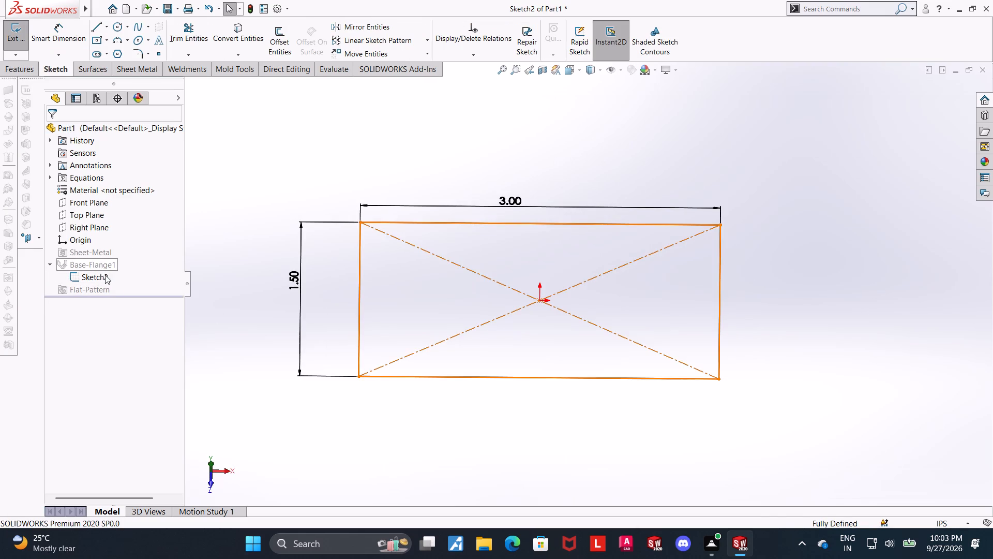
pyautogui.click(105, 275)
pyautogui.click(565, 68)
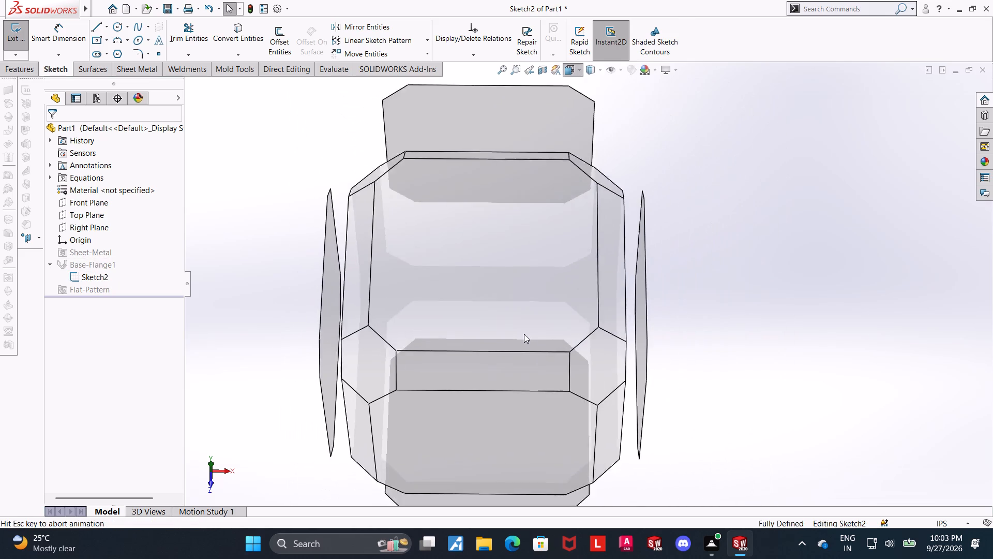
pyautogui.click(501, 306)
pyautogui.scroll(2, 860, 346)
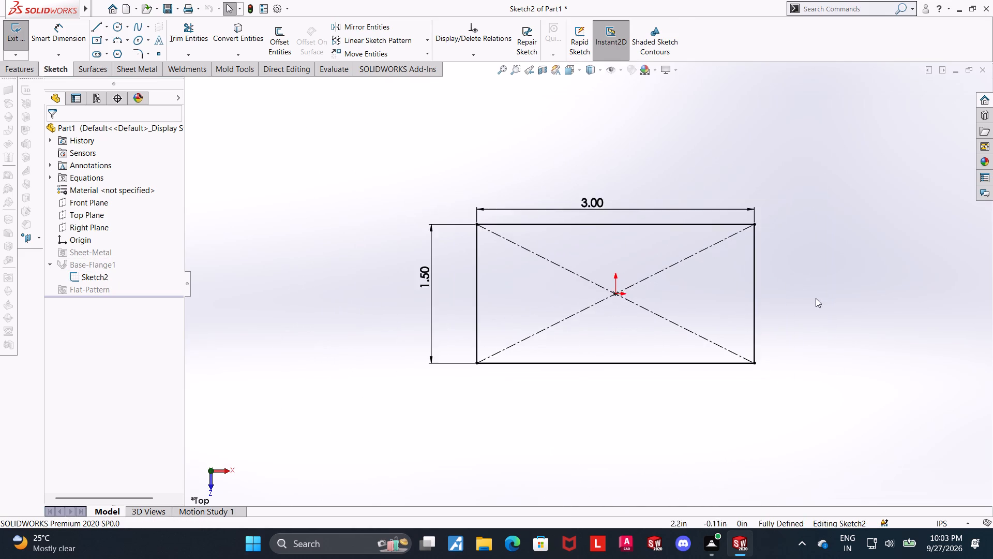
pyautogui.scroll(-2, 810, 291)
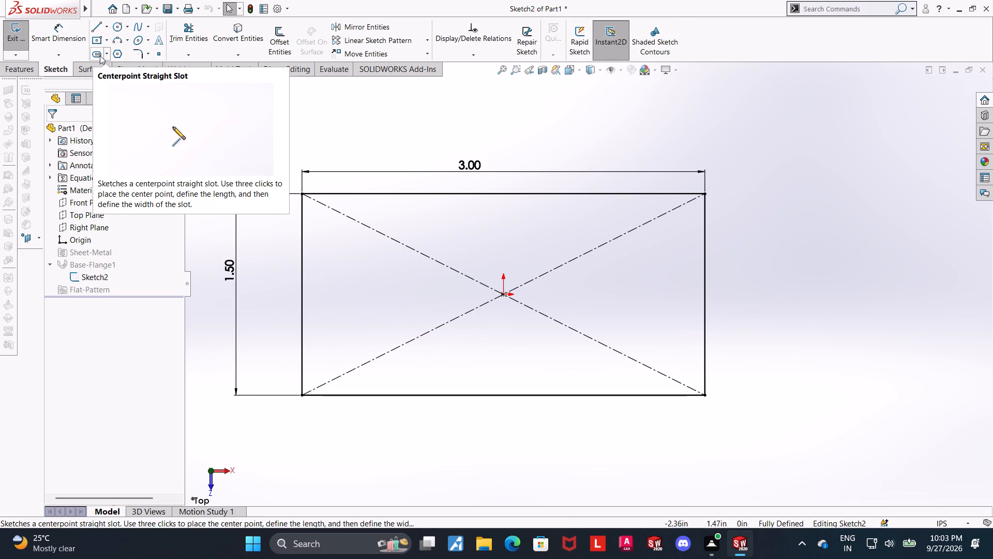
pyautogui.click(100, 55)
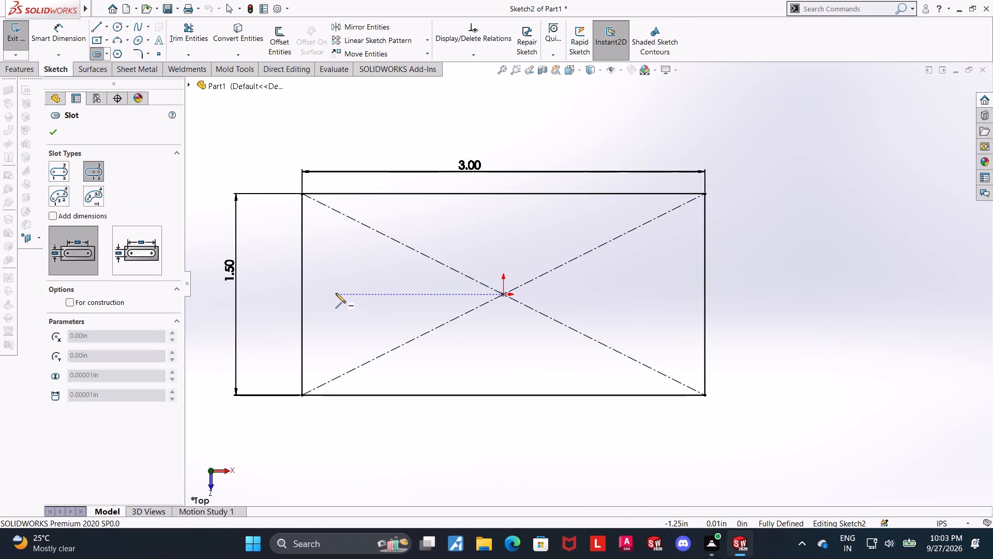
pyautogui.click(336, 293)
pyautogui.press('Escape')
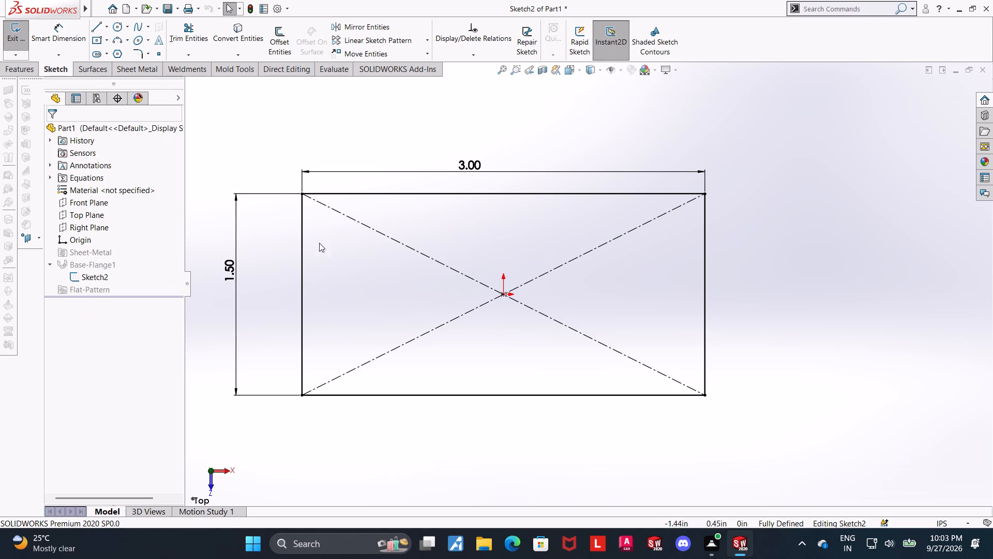
# Sketch a horizontal centerpoint straight slot left of the origin and level with it, about 0.82 in between arc centres and 0.23 in wide.
pyautogui.click(98, 54)
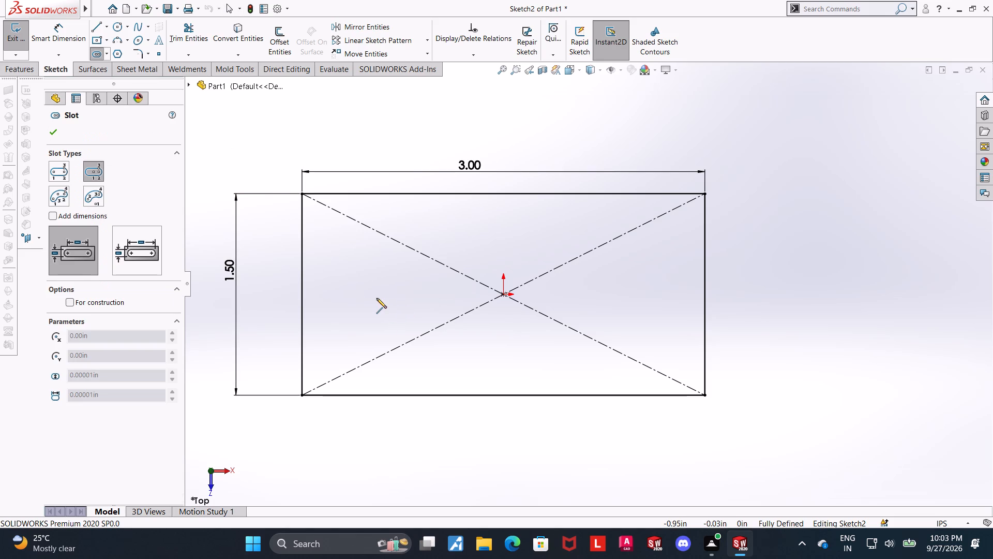
pyautogui.click(380, 297)
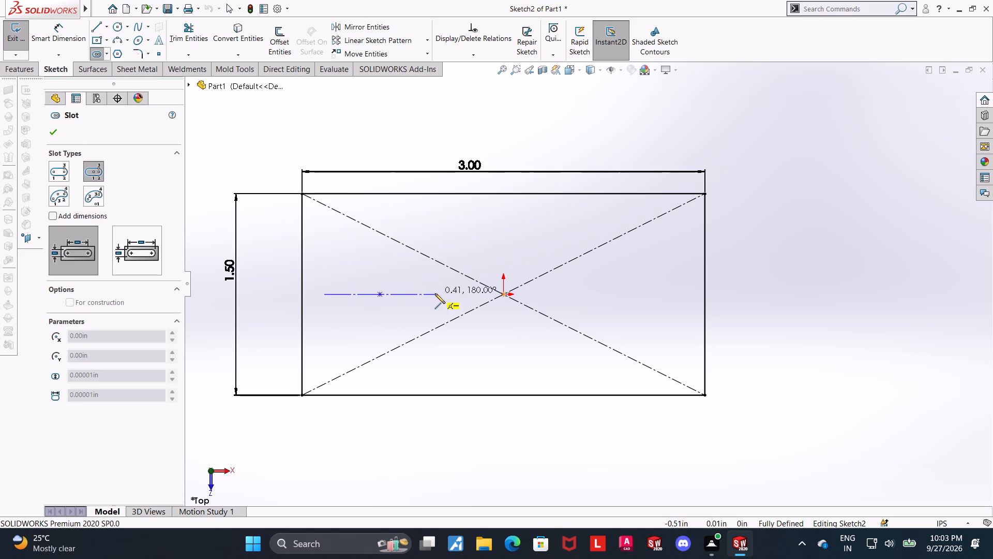
pyautogui.click(435, 293)
pyautogui.click(437, 279)
pyautogui.press('Escape')
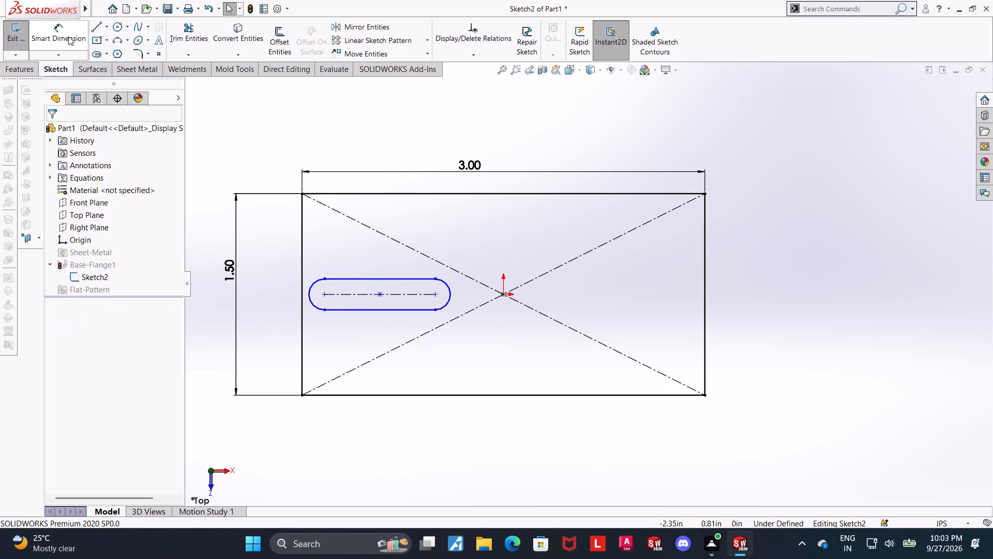
# Dimension the slot's centre-to-centre length as 0.75 in.
pyautogui.click(68, 36)
pyautogui.click(326, 295)
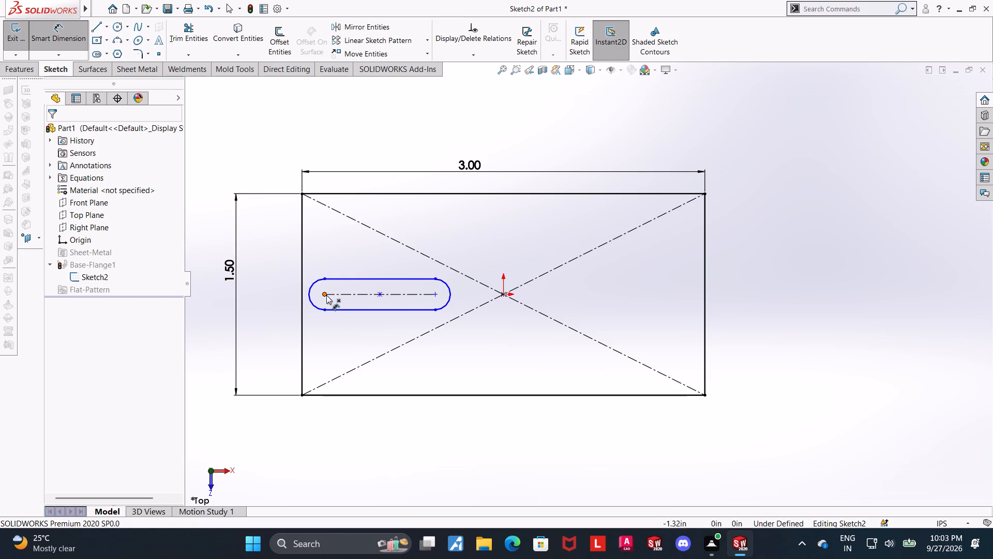
pyautogui.click(435, 297)
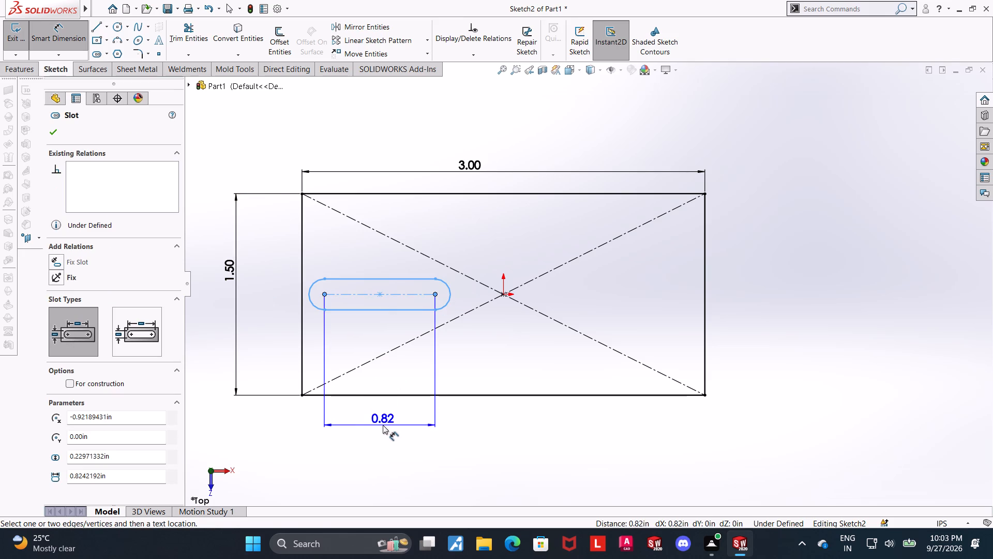
pyautogui.click(383, 425)
pyautogui.write('0.75')
pyautogui.press('Return')
pyautogui.press('Escape')
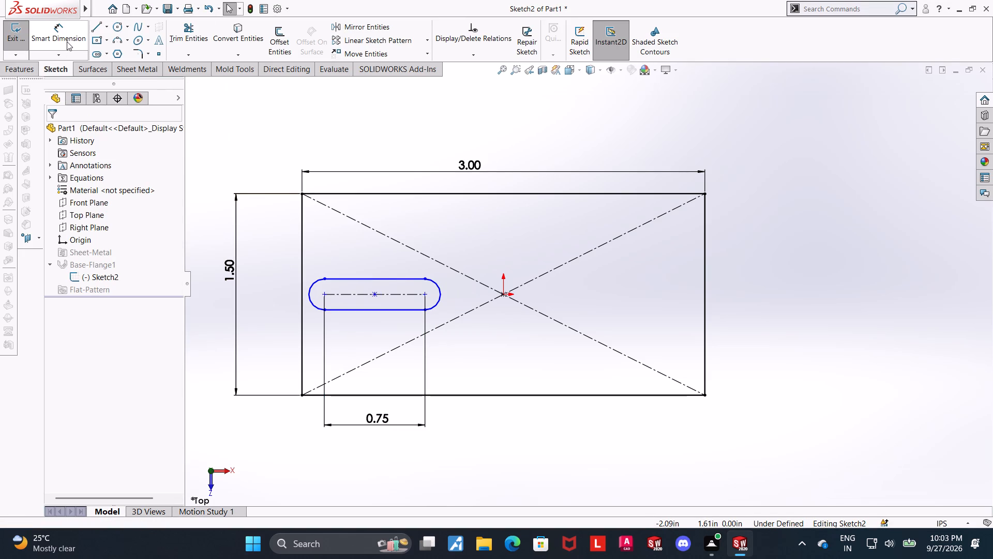
# Dimension the radius of the slot's rounded end as 0.125 in.
pyautogui.click(66, 39)
pyautogui.scroll(-2, 433, 224)
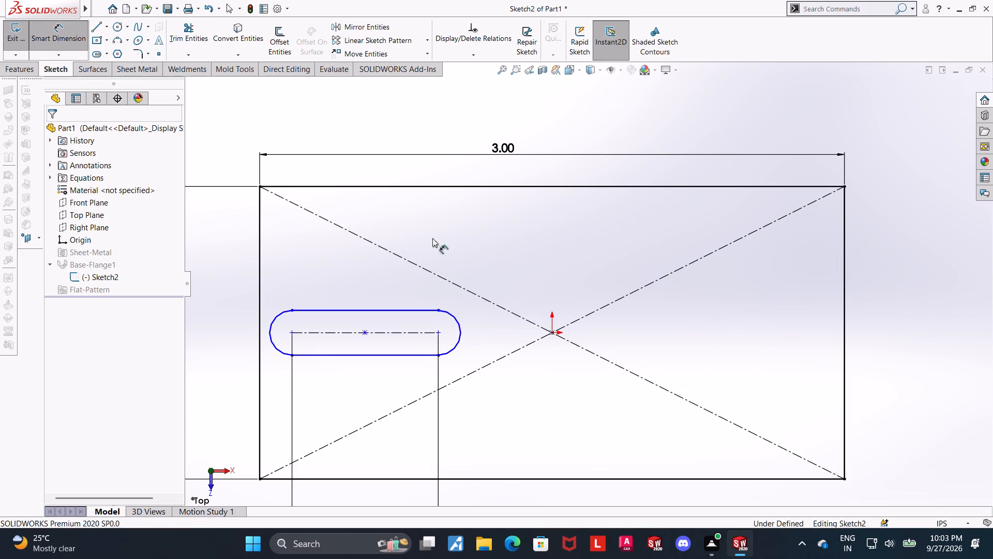
pyautogui.click(457, 320)
pyautogui.click(491, 272)
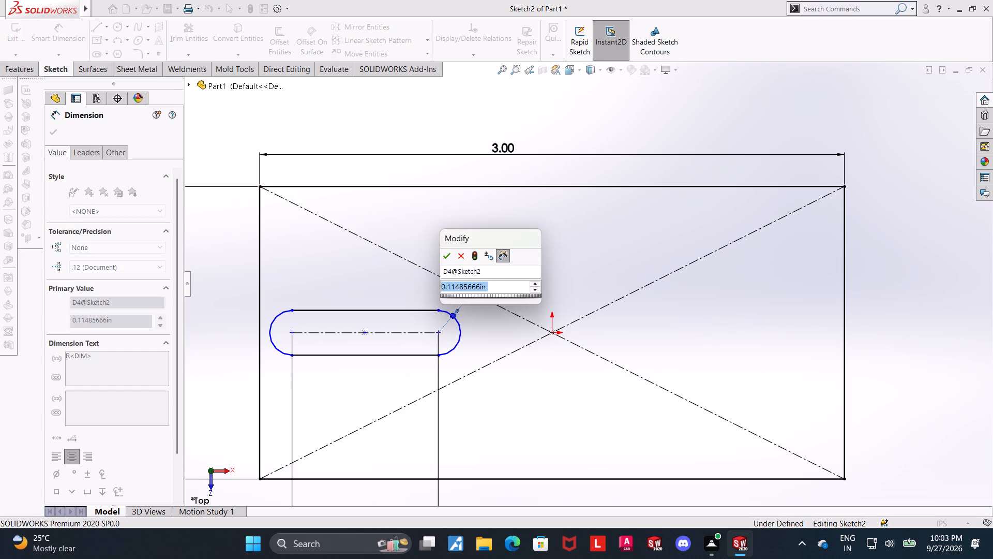
pyautogui.write('0.125')
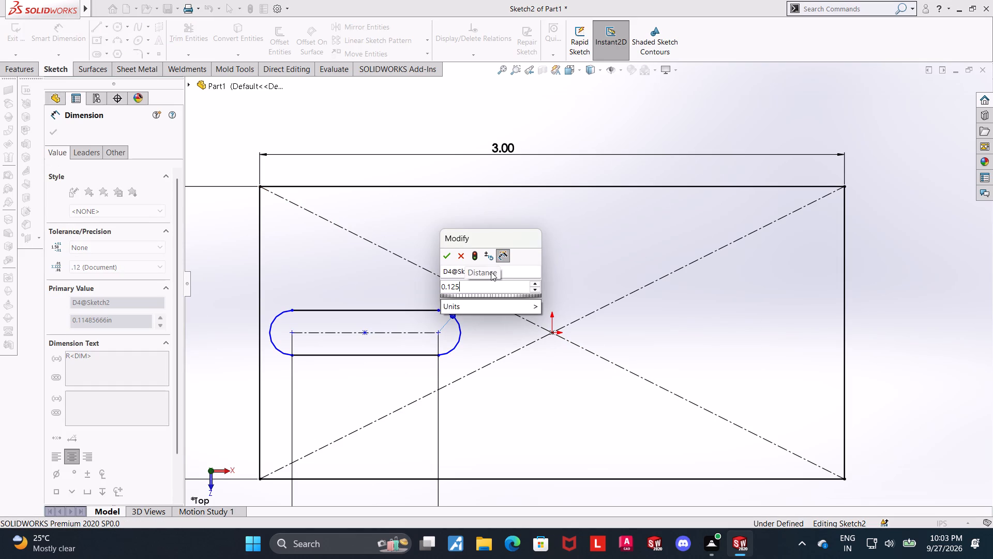
pyautogui.press('Return')
pyautogui.press('Escape')
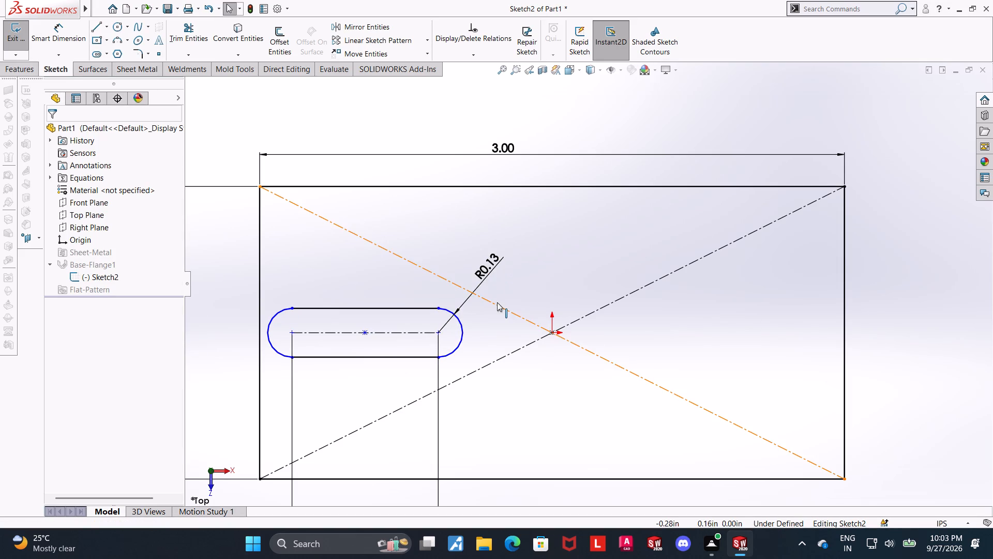
# Dimension the slot's left arc centre 0.25 in from the rectangle's left edge.
pyautogui.scroll(1, 497, 302)
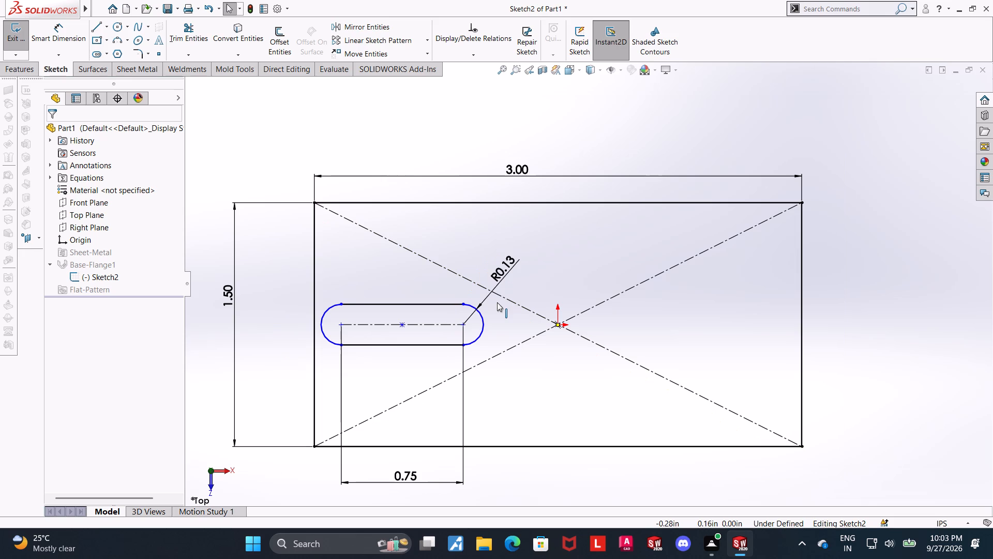
pyautogui.click(71, 36)
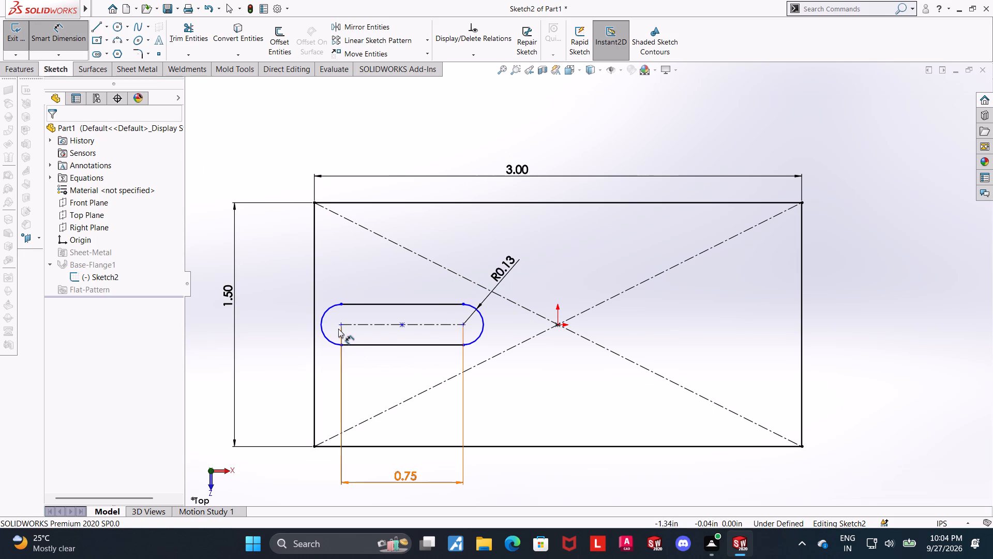
pyautogui.click(338, 326)
pyautogui.click(313, 308)
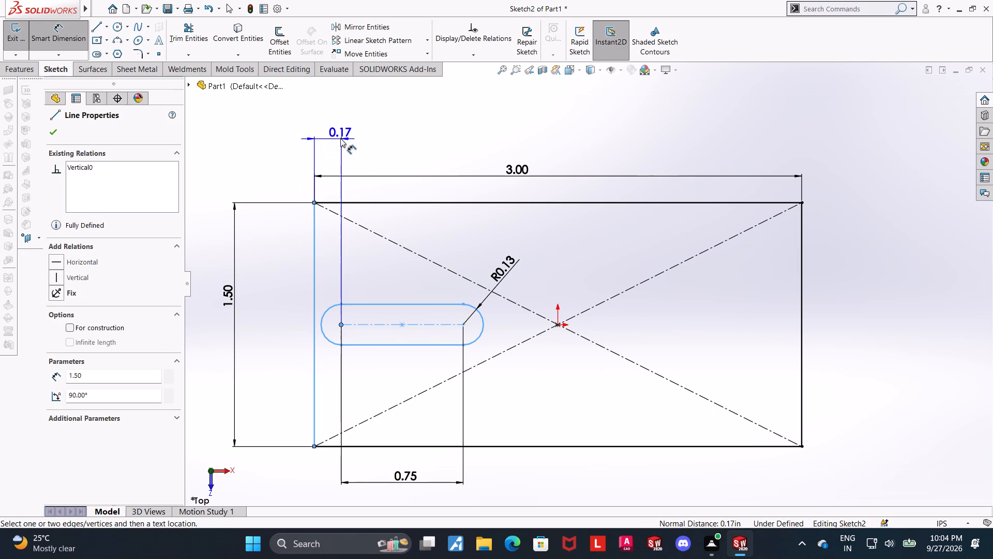
pyautogui.click(340, 138)
pyautogui.write('0.25')
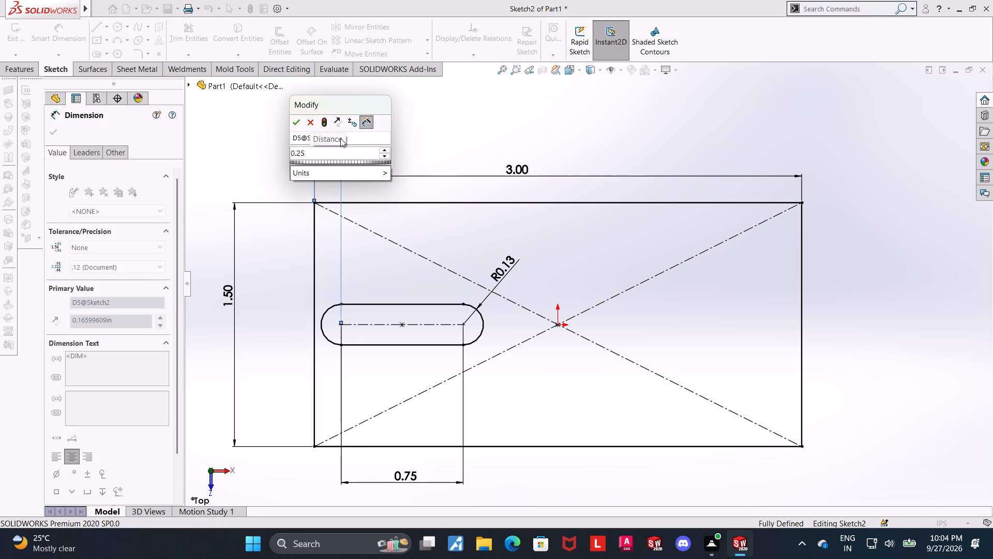
pyautogui.press('Return')
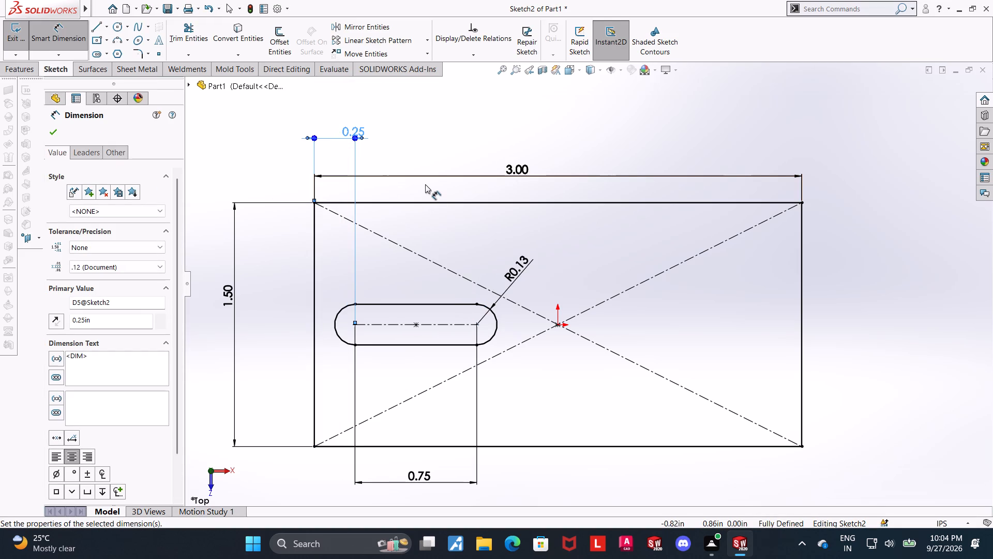
pyautogui.scroll(2, 831, 318)
pyautogui.click(836, 314)
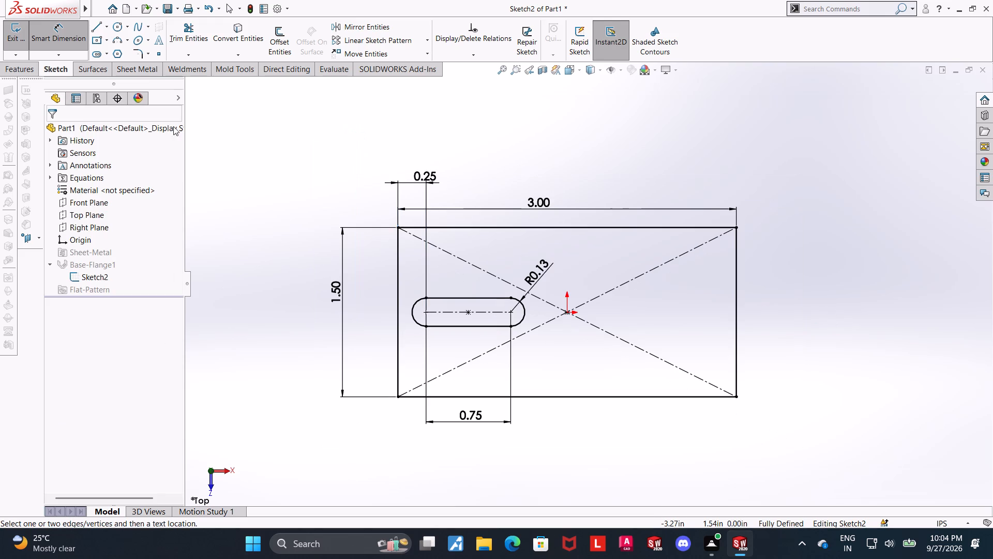
# Sketch a vertical centreline about 1.70 in long, running upward from the origin.
pyautogui.click(107, 24)
pyautogui.click(114, 58)
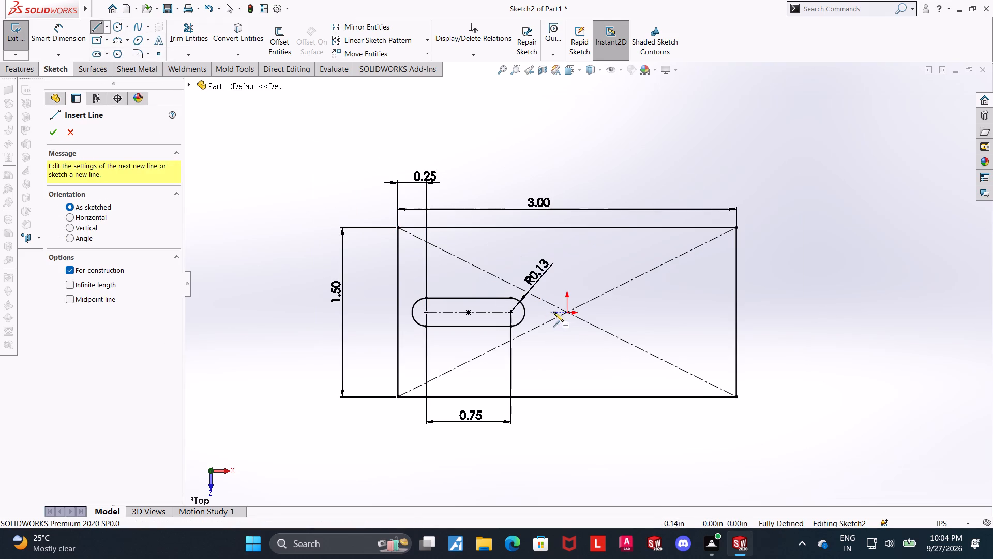
pyautogui.click(567, 314)
pyautogui.click(568, 120)
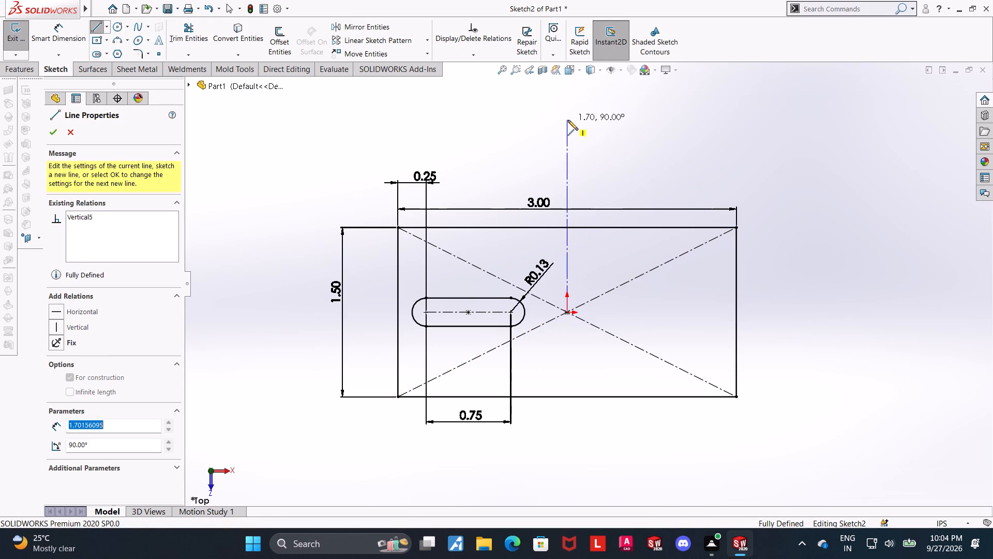
pyautogui.press('Escape')
pyautogui.press('Escape')
# Mirror the slot about the vertical centreline into the rectangle's right half, and close the sketch to rebuild the base flange.
pyautogui.click(380, 32)
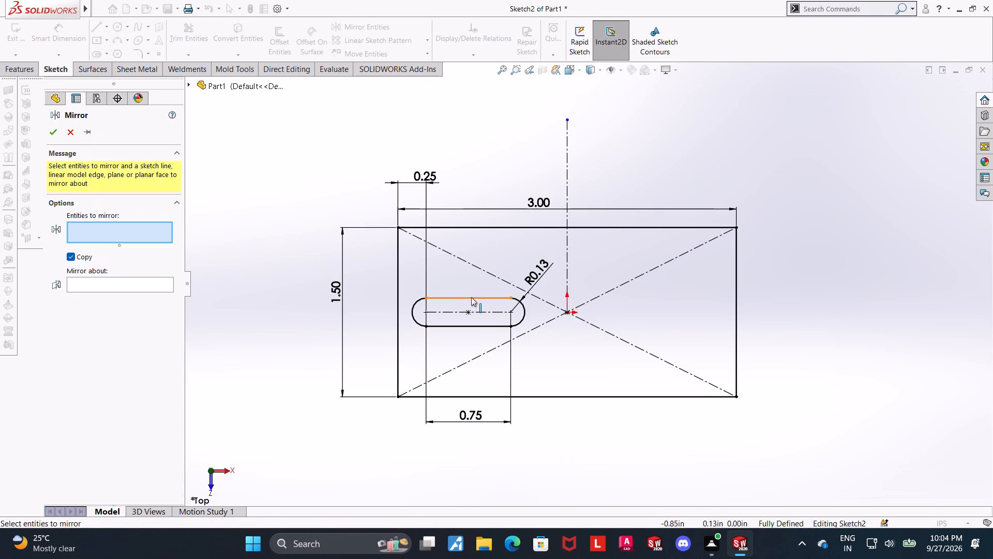
pyautogui.moveTo(531, 299); pyautogui.dragTo(407, 293)
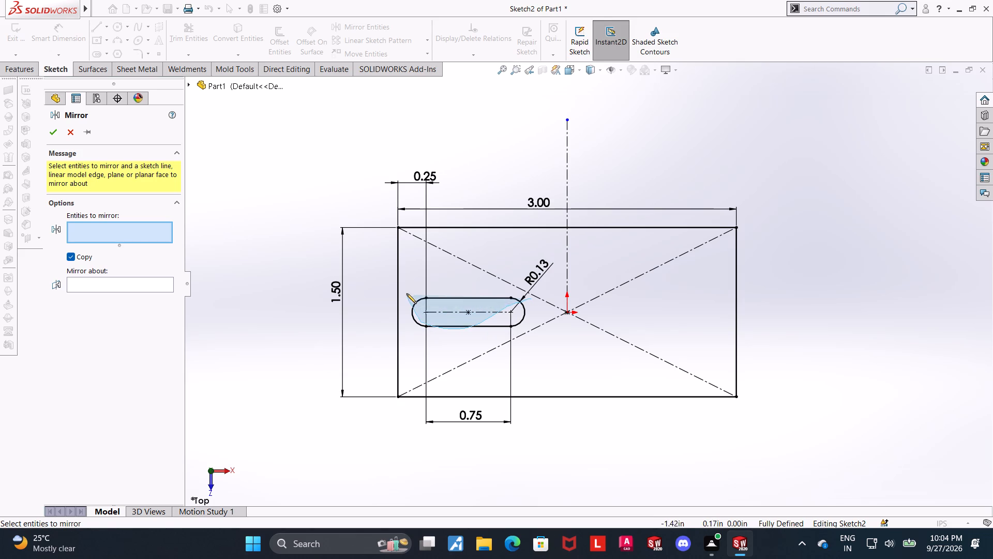
pyautogui.moveTo(407, 293); pyautogui.dragTo(406, 292)
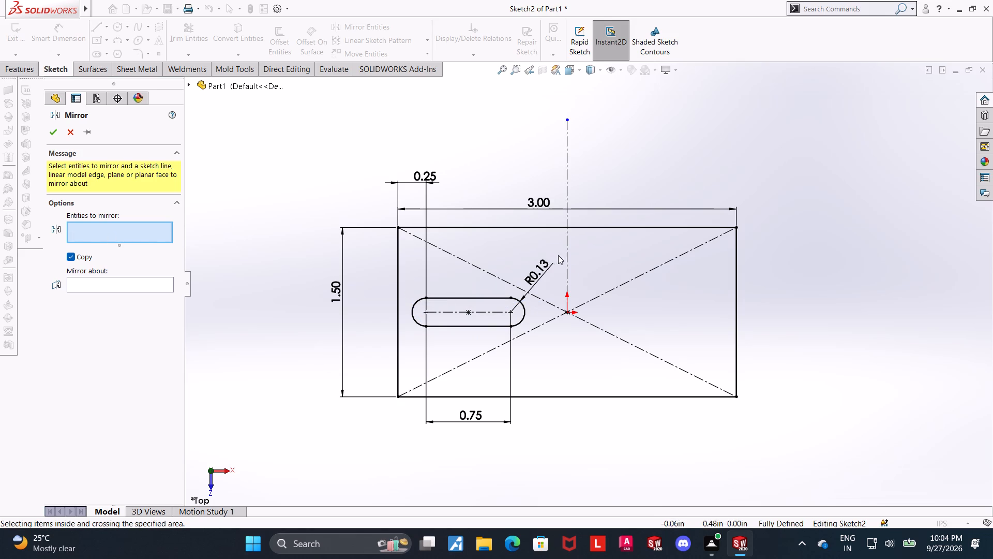
pyautogui.moveTo(526, 294); pyautogui.dragTo(396, 323)
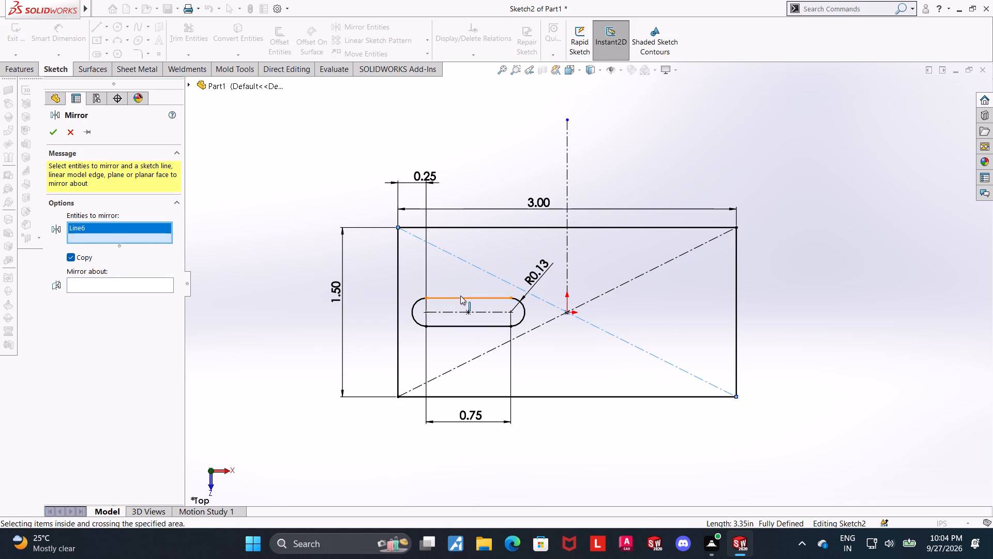
pyautogui.click(461, 297)
pyautogui.click(91, 293)
pyautogui.click(569, 251)
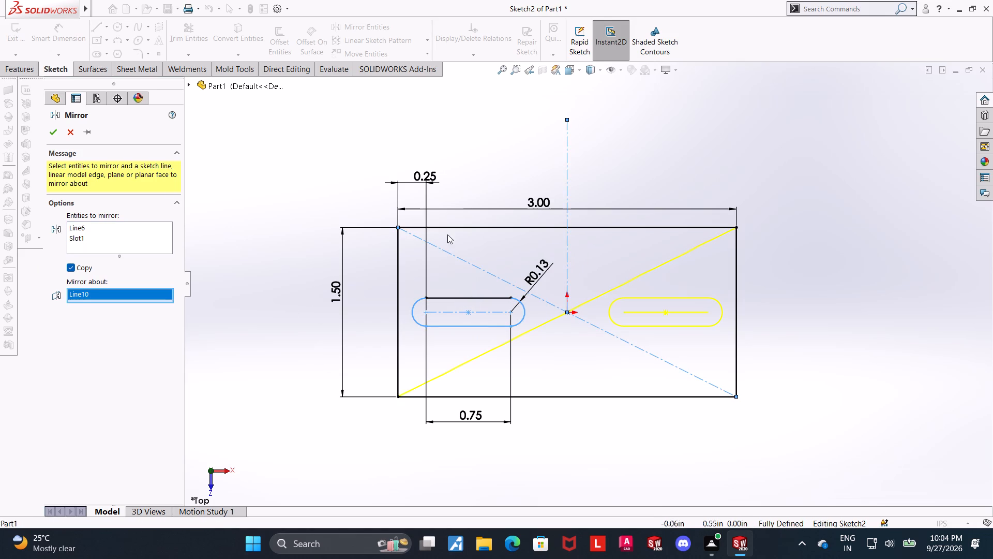
pyautogui.click(53, 132)
pyautogui.click(725, 201)
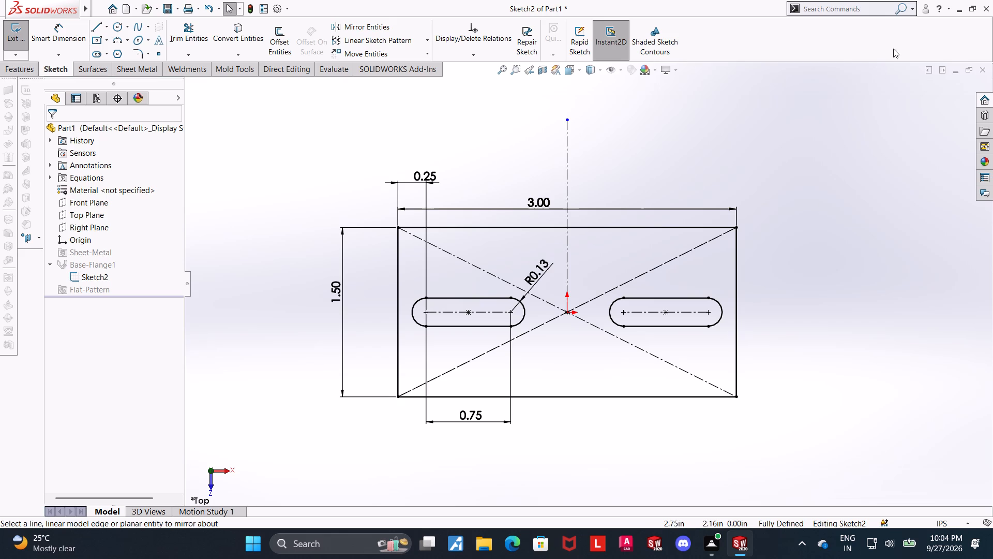
pyautogui.click(10, 27)
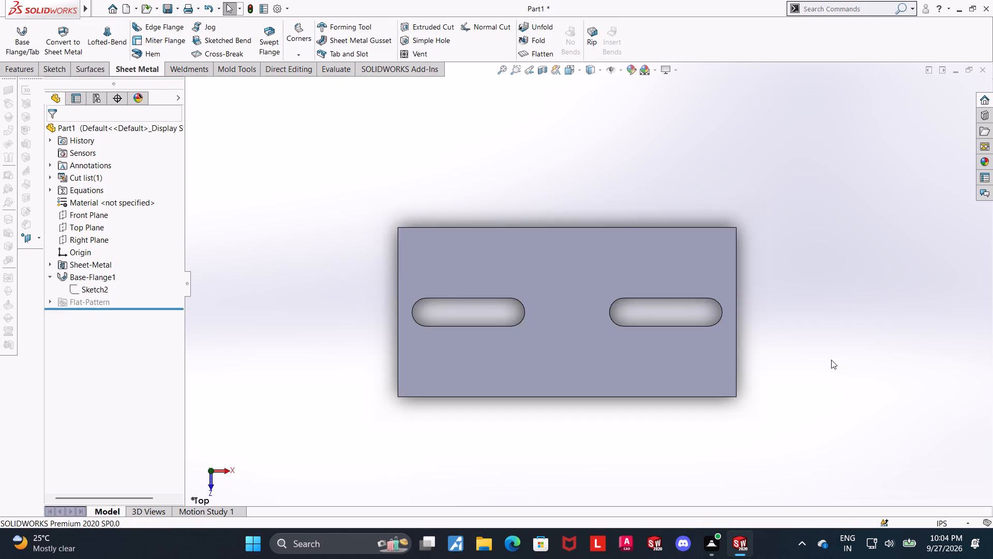
# Start a 90-degree edge flange on the base flange's front long edge, extending downward about 0.47 in.
pyautogui.scroll(3, 831, 360)
pyautogui.moveTo(685, 371); pyautogui.dragTo(684, 286, button='middle')
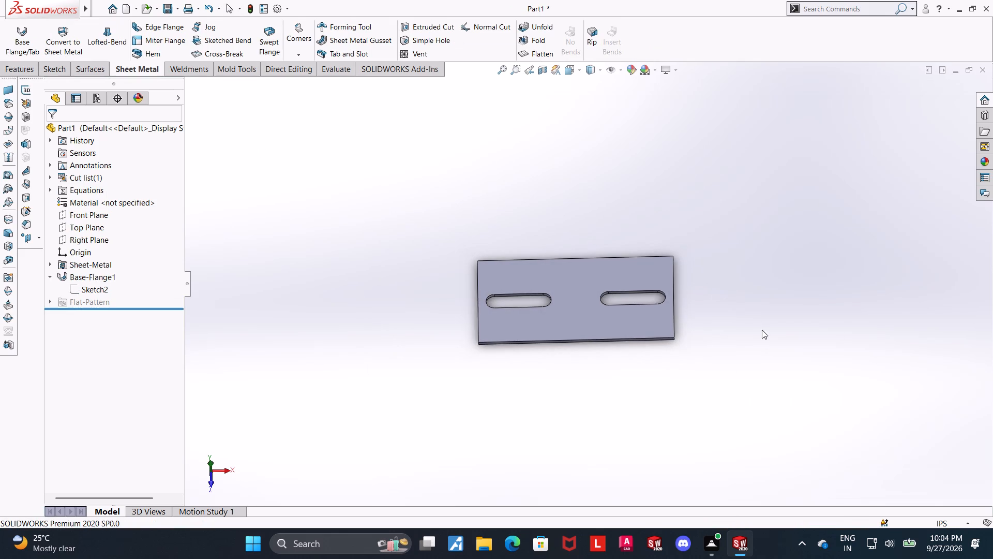
pyautogui.moveTo(760, 314); pyautogui.dragTo(757, 268, button='middle')
pyautogui.scroll(-1, 757, 263)
pyautogui.moveTo(584, 339); pyautogui.dragTo(596, 279, button='middle')
pyautogui.moveTo(548, 341); pyautogui.dragTo(537, 340, button='middle')
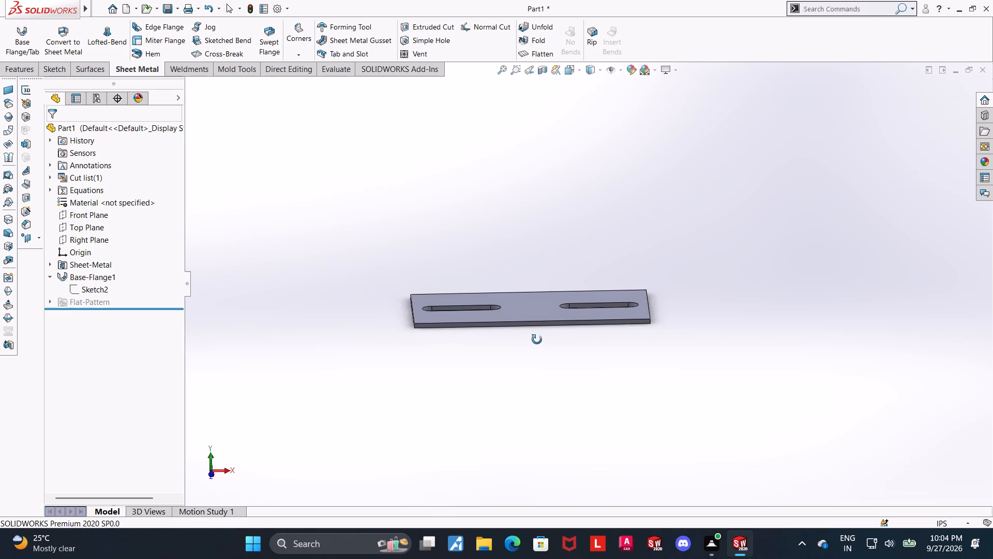
pyautogui.moveTo(537, 340); pyautogui.dragTo(534, 340, button='middle')
pyautogui.scroll(-2, 629, 268)
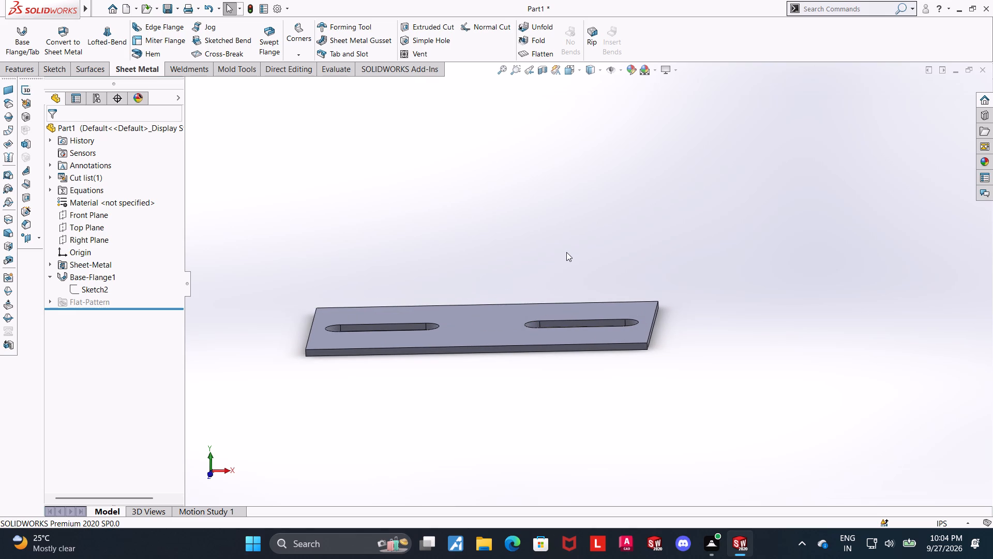
pyautogui.click(141, 27)
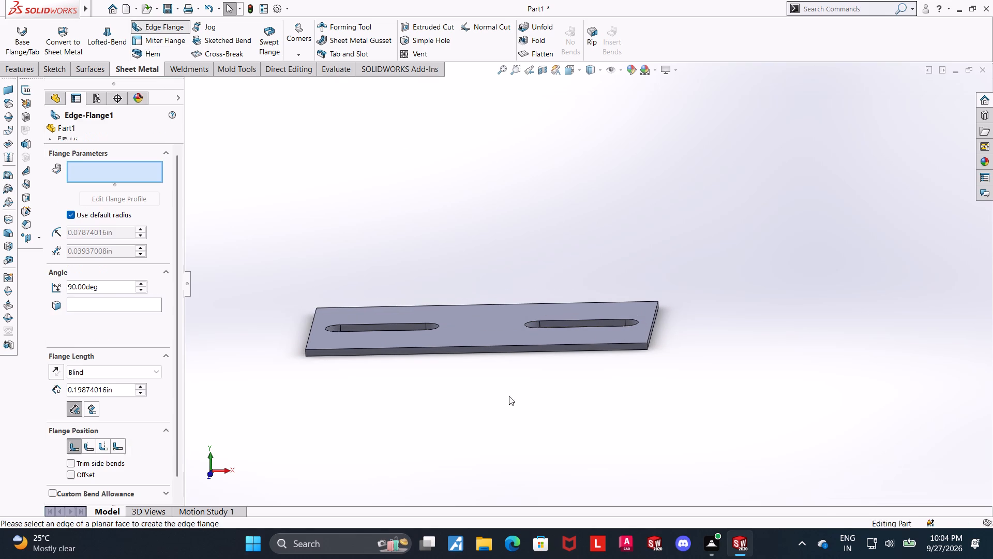
pyautogui.click(463, 347)
pyautogui.click(479, 404)
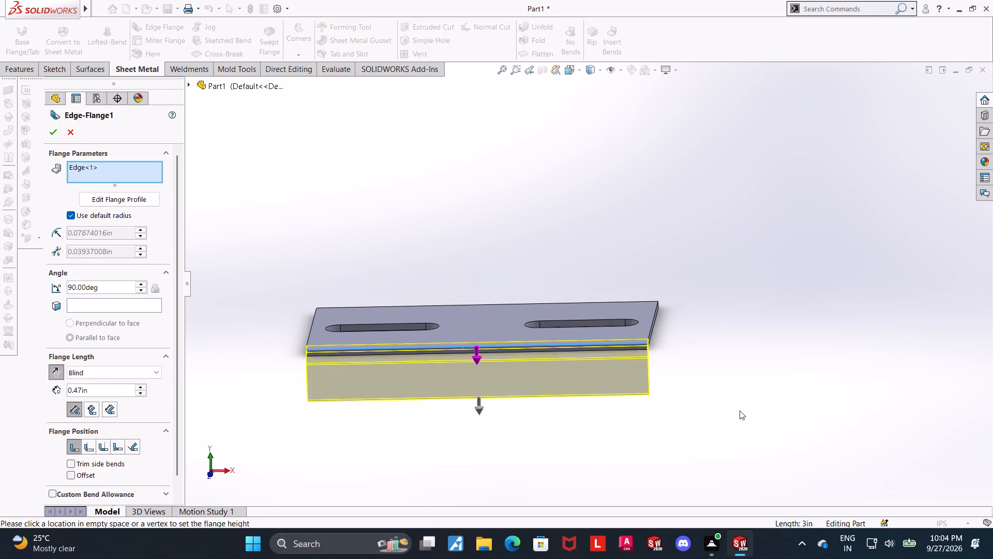
# Edit the flange profile and dimension its bottom line 0.5 in from the base flange's top edge.
pyautogui.moveTo(731, 392); pyautogui.dragTo(727, 356, button='middle')
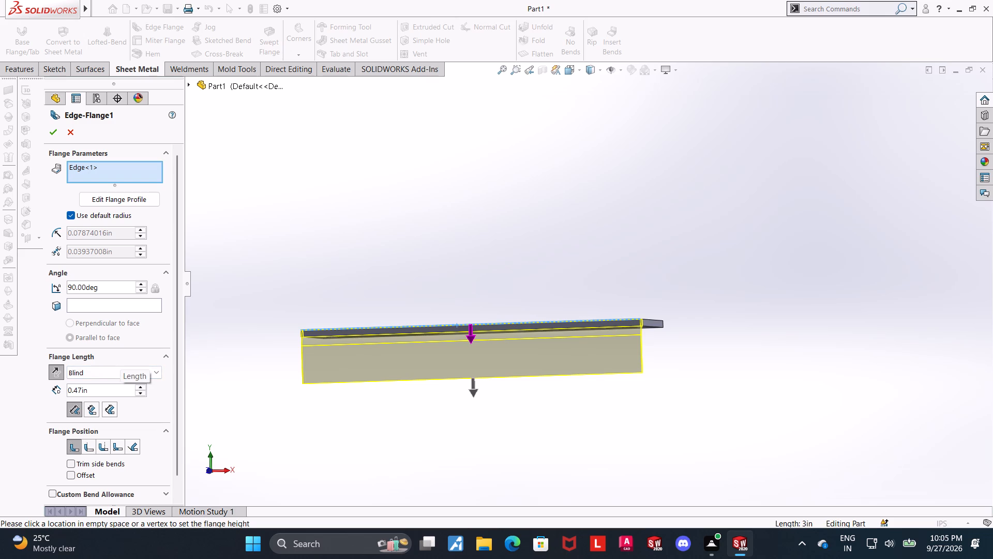
pyautogui.click(564, 72)
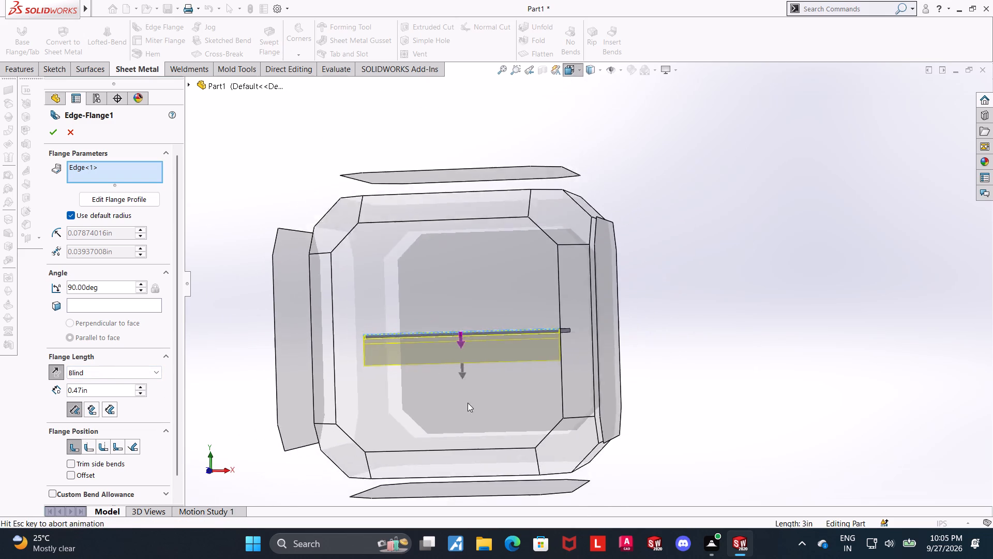
pyautogui.click(464, 391)
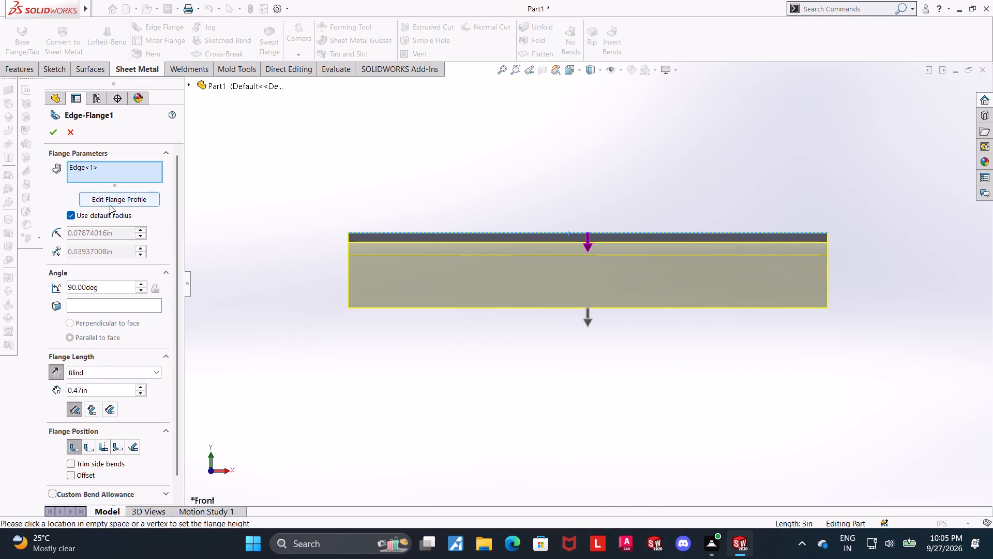
pyautogui.click(110, 205)
pyautogui.click(59, 30)
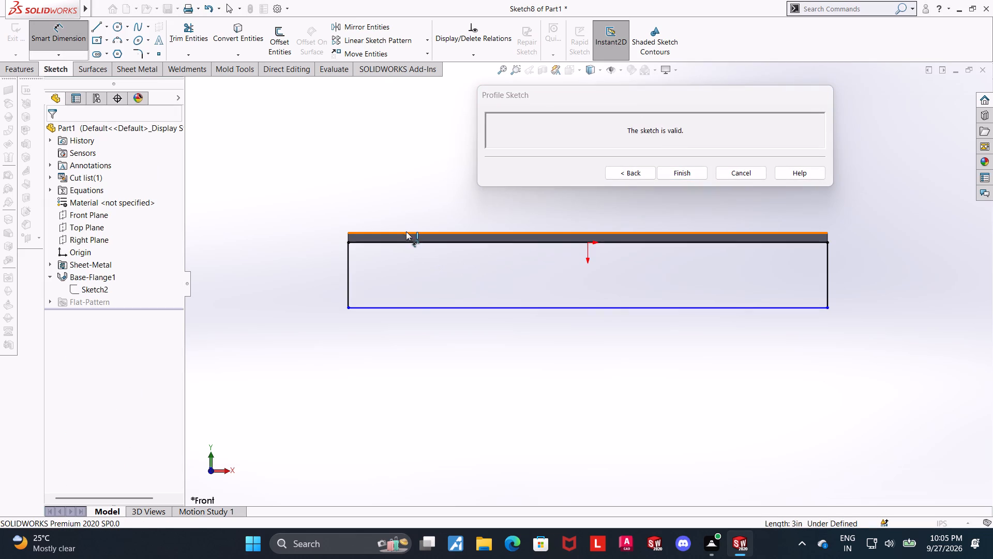
pyautogui.click(406, 231)
pyautogui.click(402, 308)
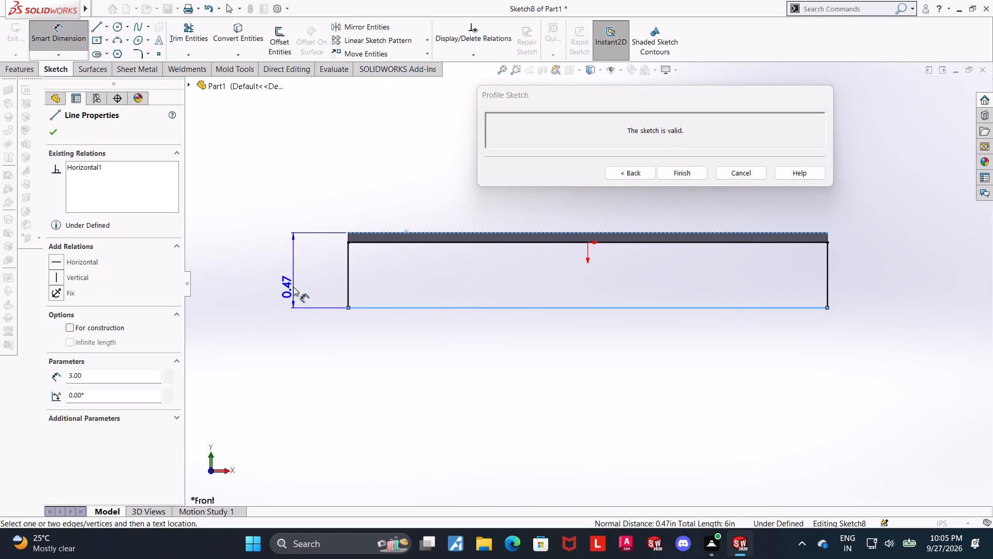
pyautogui.click(293, 287)
pyautogui.write('0.5')
pyautogui.press('Return')
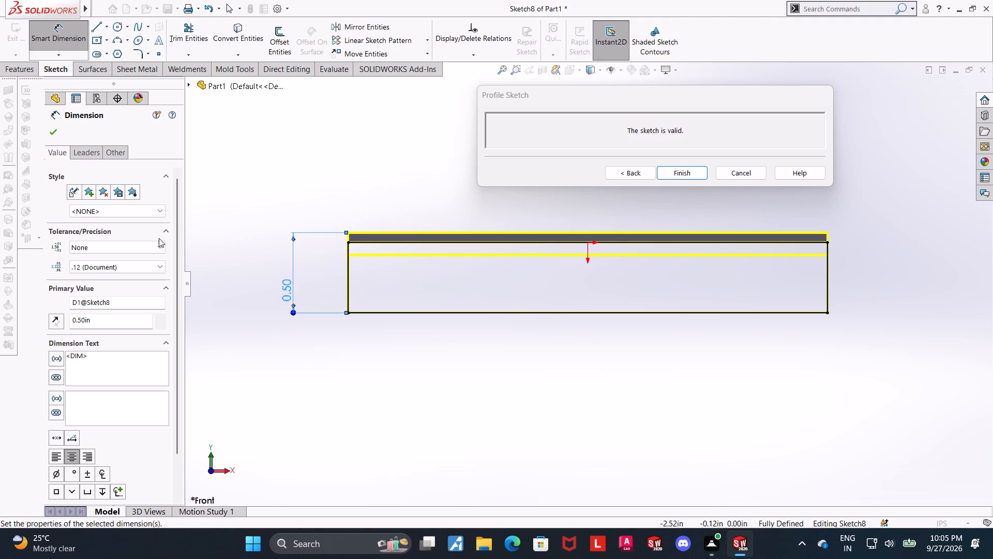
# Sketch a three-point semicircular arc of about 0.19 in radius on the left part of the flange profile's bottom line.
pyautogui.click(117, 41)
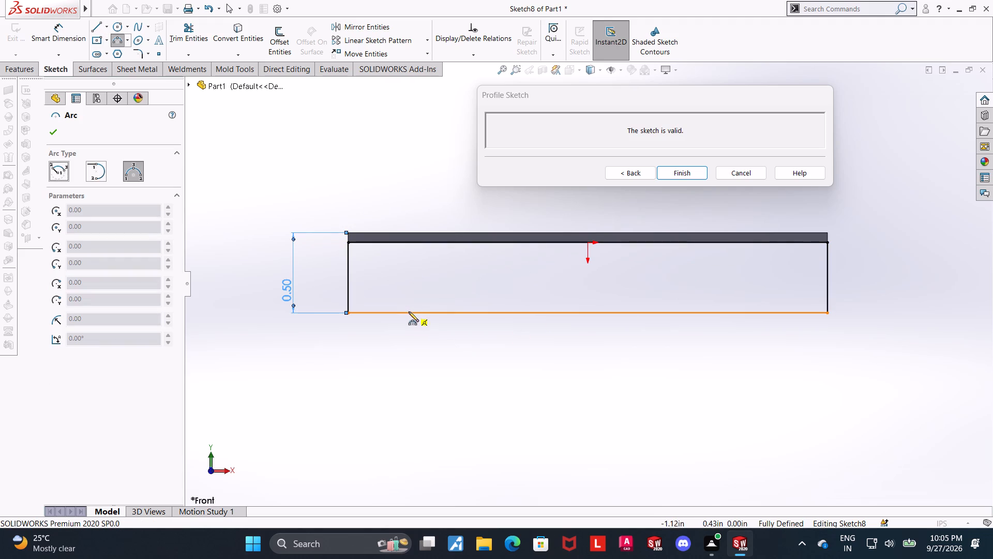
pyautogui.click(409, 312)
pyautogui.click(471, 313)
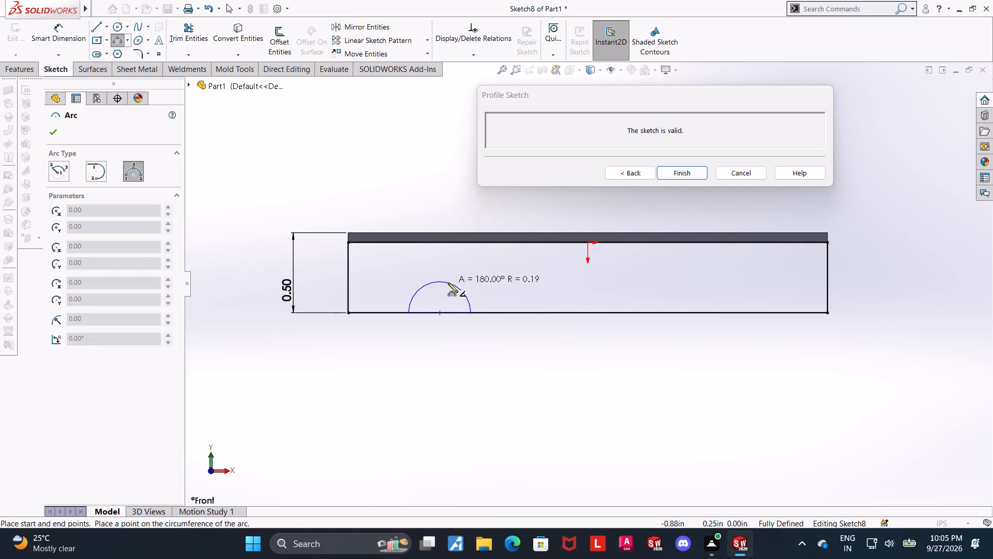
pyautogui.click(448, 284)
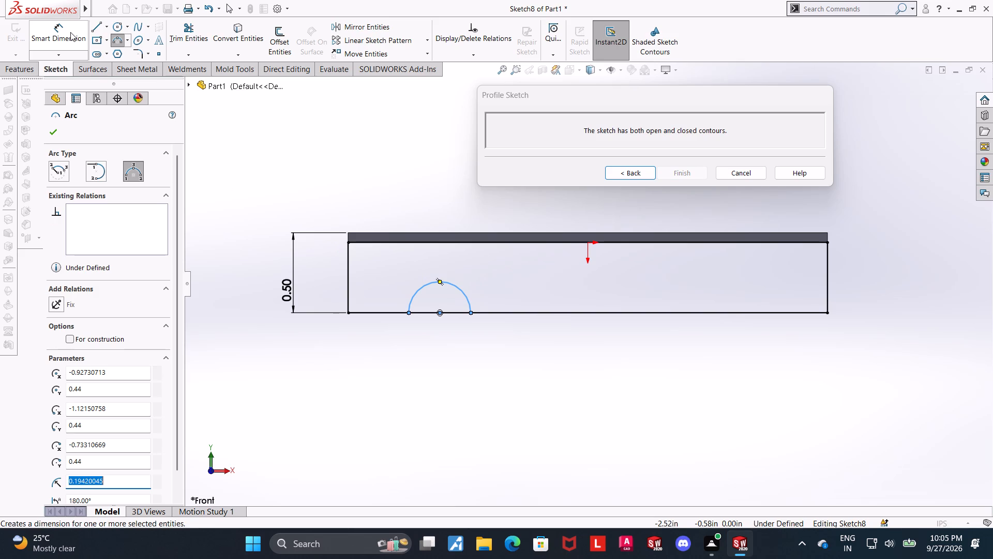
# Dimension the semicircular arc's radius as 0.25 in.
pyautogui.click(70, 32)
pyautogui.click(452, 285)
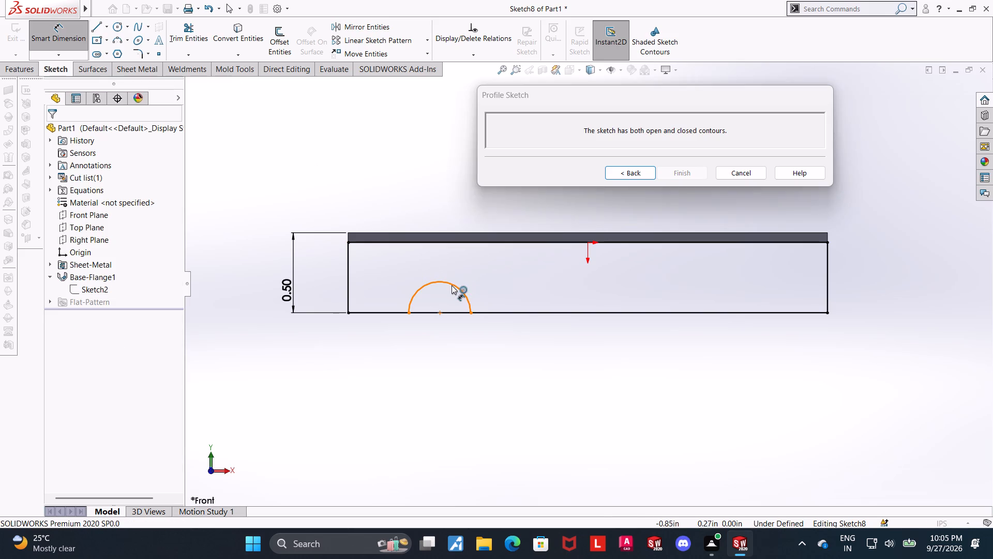
pyautogui.click(473, 272)
pyautogui.write('0.25')
pyautogui.press('Return')
pyautogui.press('Escape')
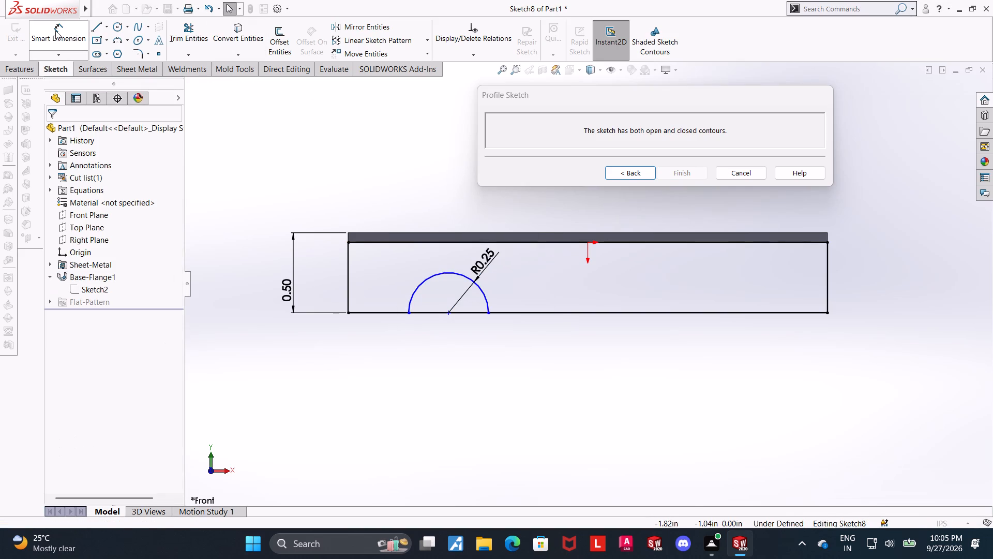
# Dimension the arc's centre 0.5 in from the flange profile's left edge.
pyautogui.click(57, 31)
pyautogui.click(449, 311)
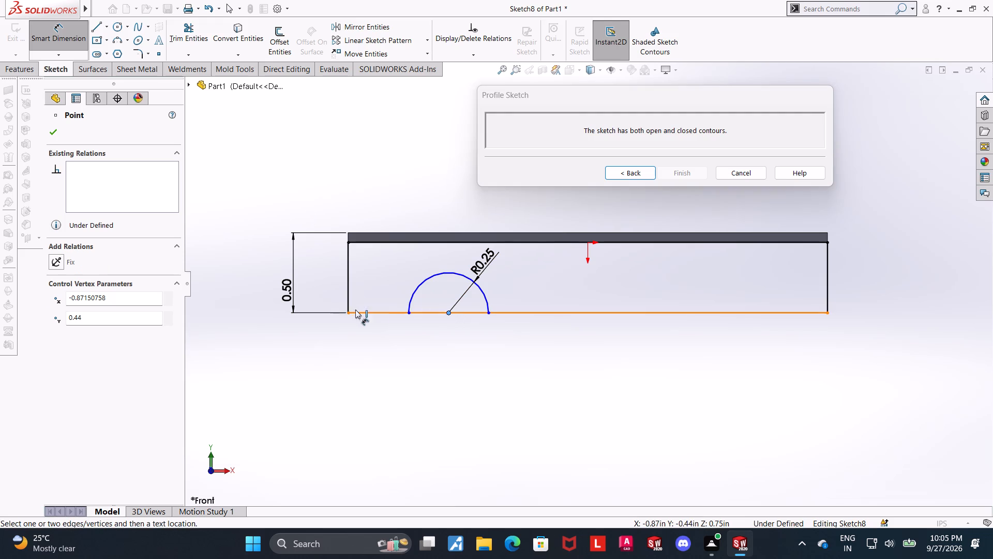
pyautogui.click(348, 299)
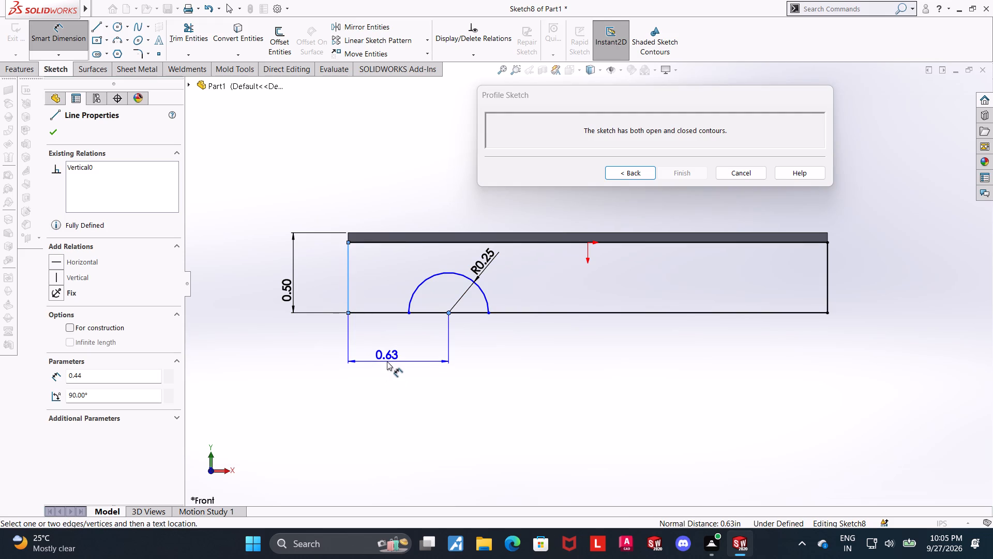
pyautogui.click(387, 361)
pyautogui.write('0.5')
pyautogui.press('Return')
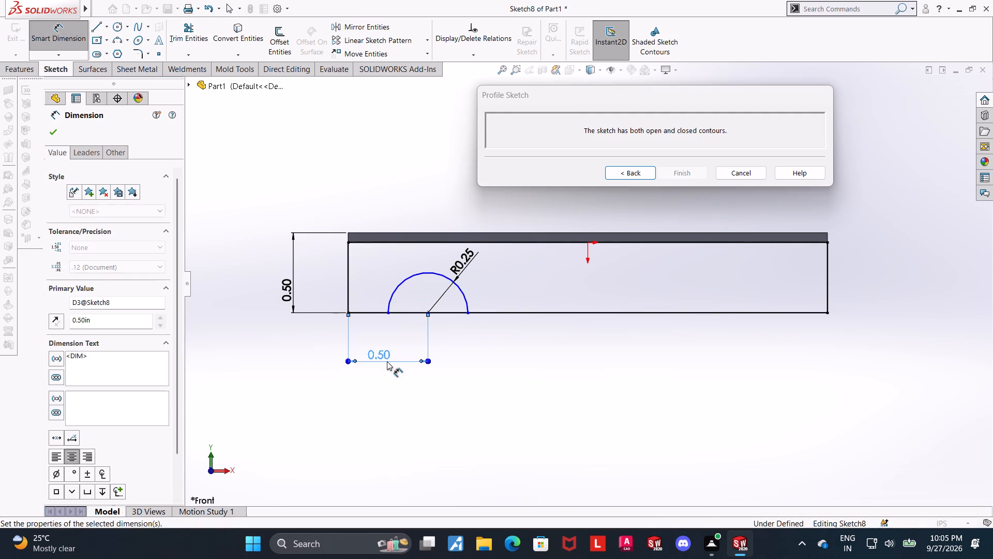
pyautogui.press('Escape')
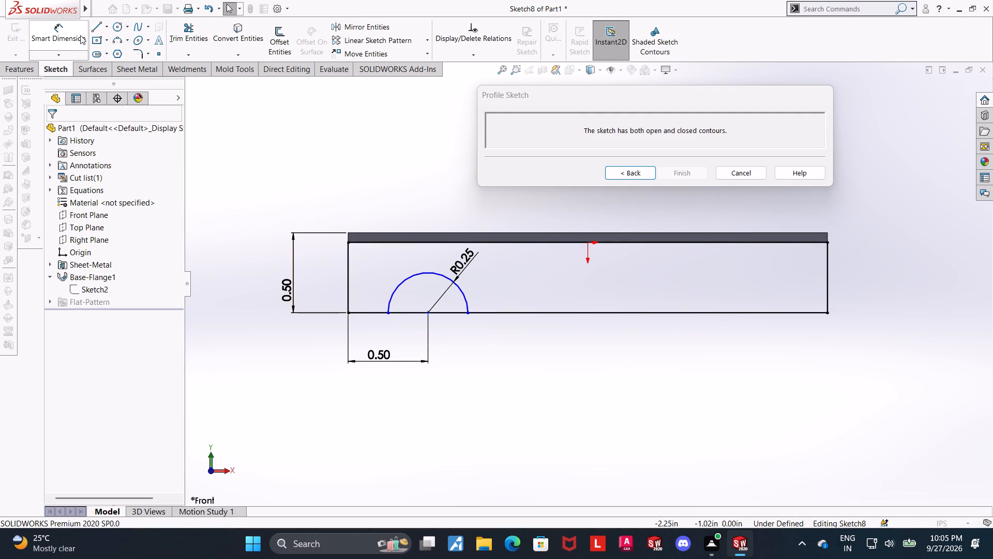
# Trim away the bottom line segment spanning the opening of the left arc.
pyautogui.click(188, 31)
pyautogui.moveTo(413, 308); pyautogui.dragTo(408, 333)
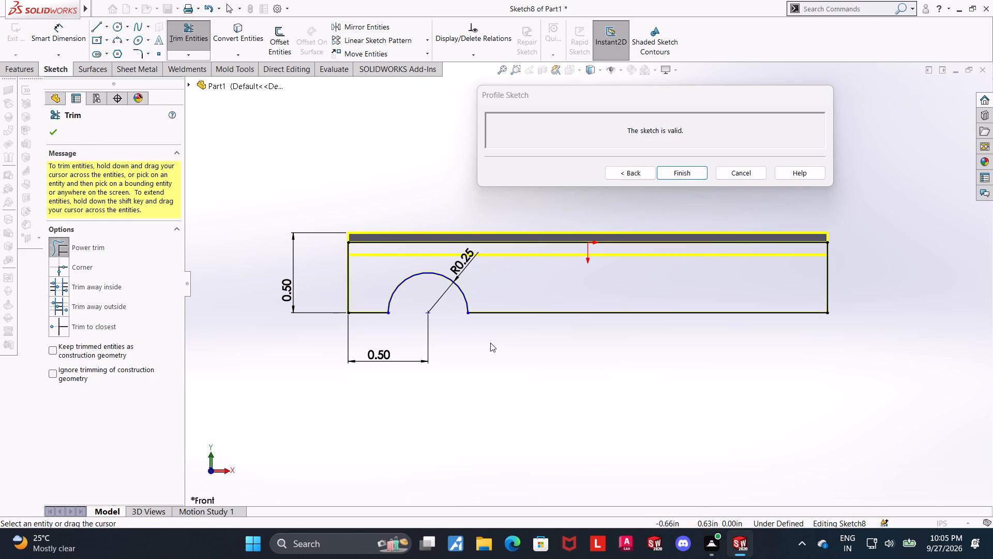
pyautogui.press('Escape')
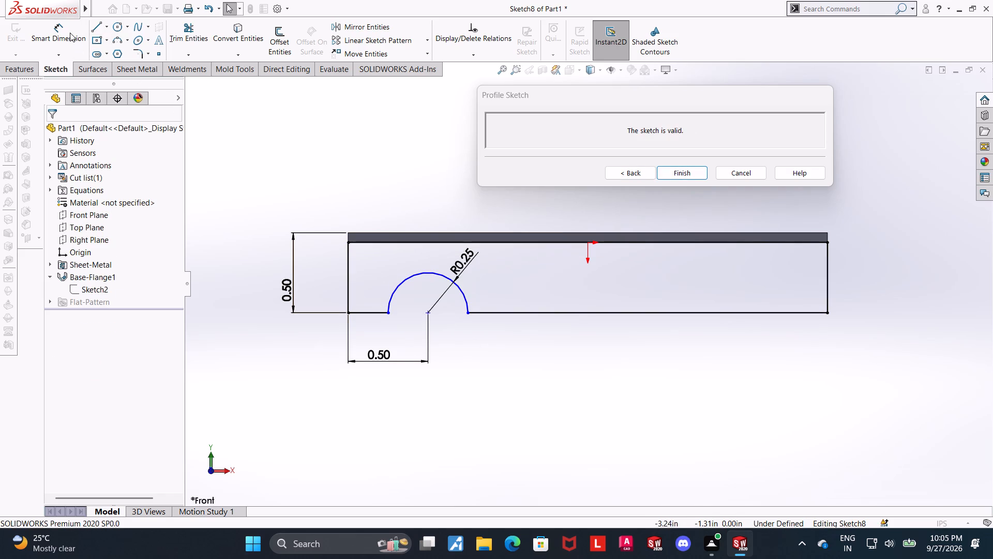
pyautogui.click(71, 33)
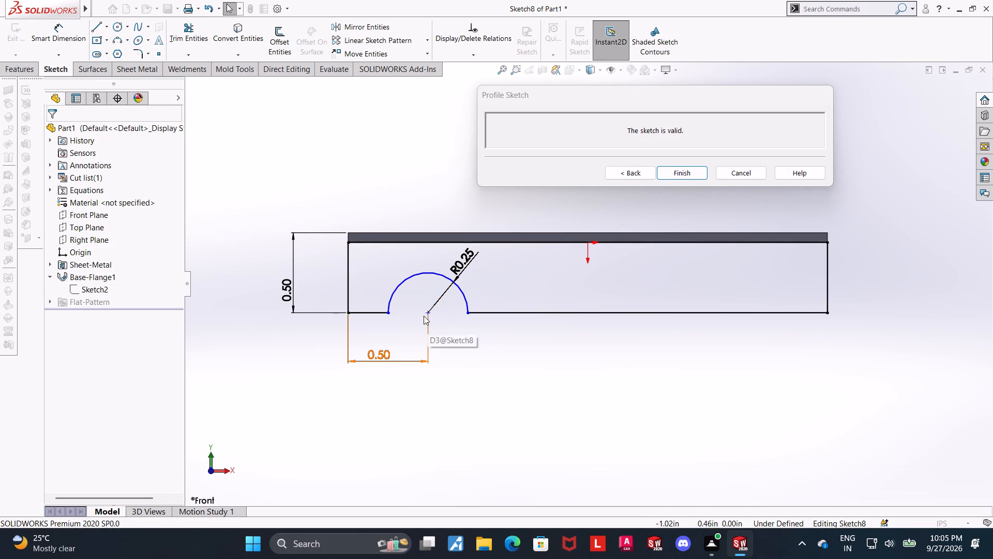
pyautogui.press('Escape')
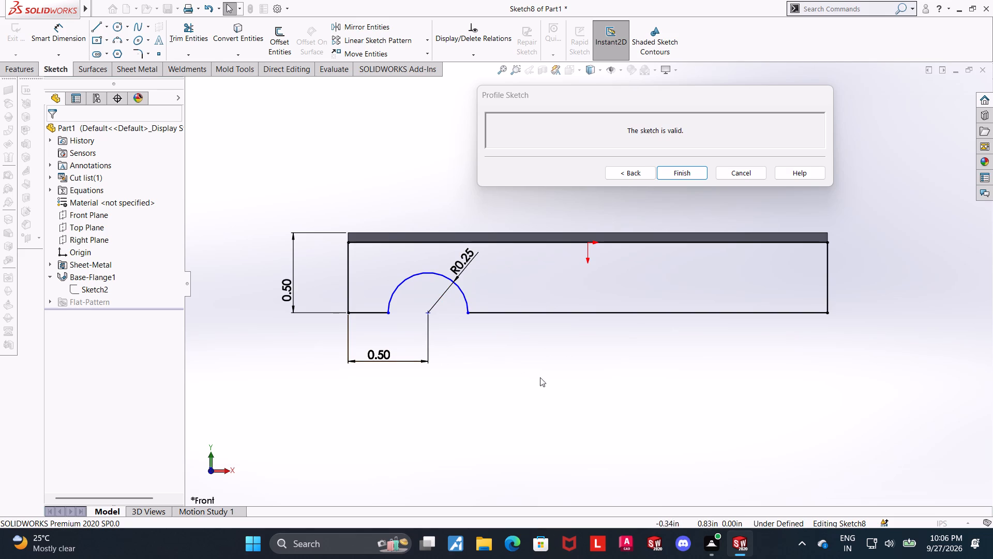
# Sketch a vertical centreline from the sketch origin downward past the flange profile's bottom line.
pyautogui.scroll(1, 558, 381)
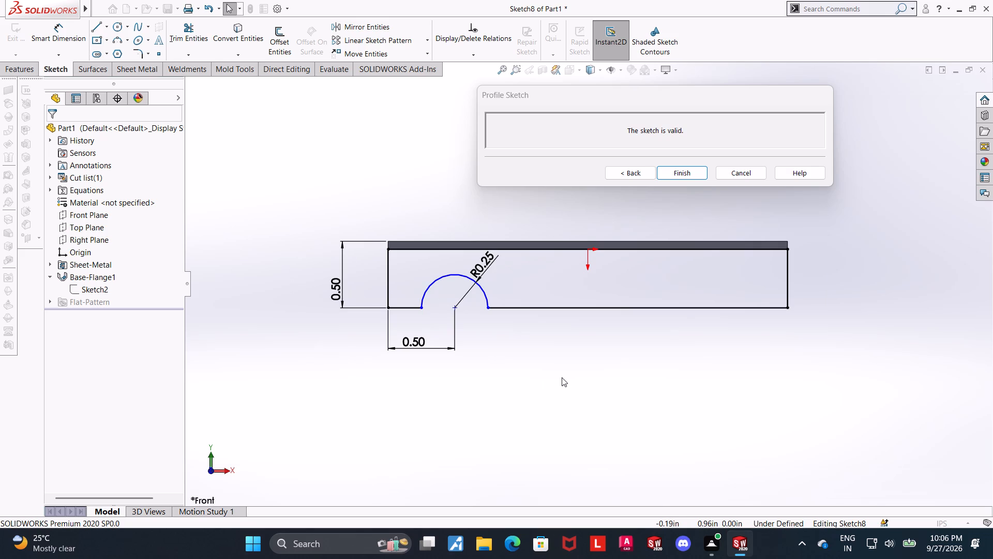
pyautogui.click(106, 31)
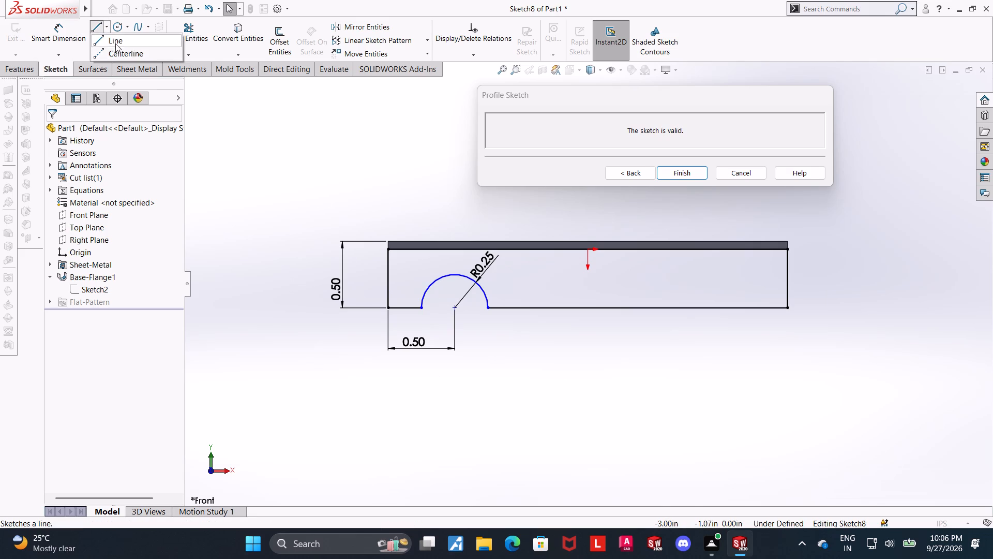
pyautogui.click(115, 56)
pyautogui.click(587, 251)
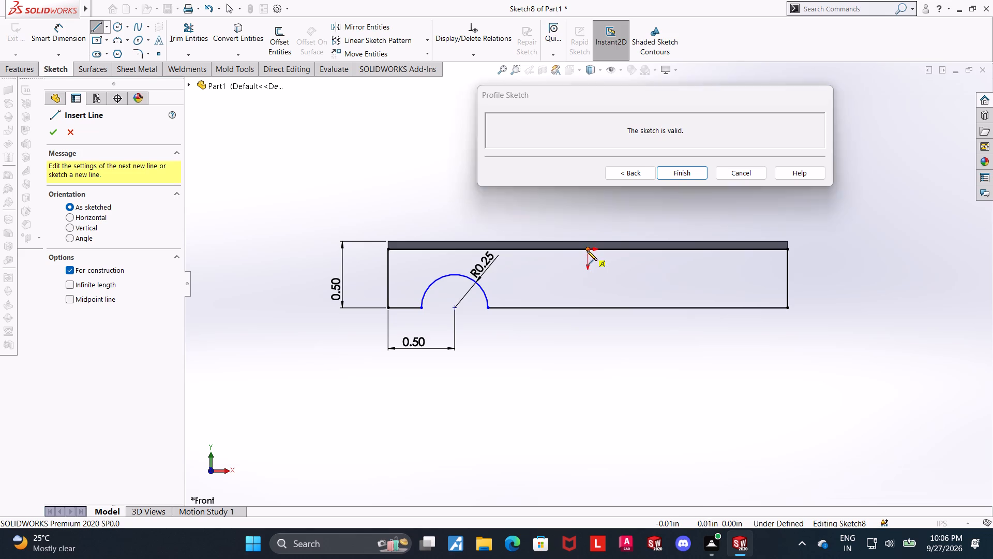
pyautogui.click(588, 390)
pyautogui.press('Escape')
pyautogui.press('Escape')
pyautogui.press('Escape')
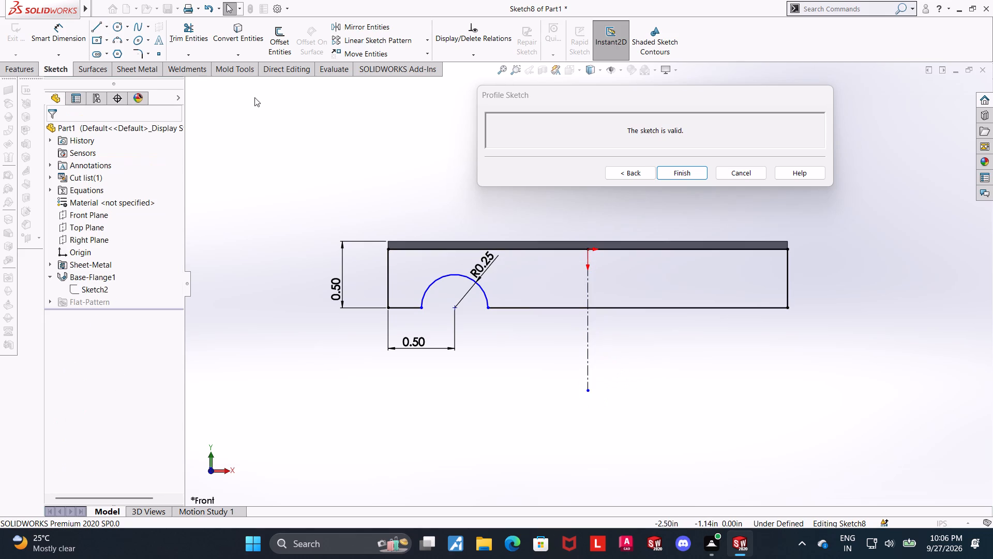
# Mirror the semicircular arc about the vertical centreline into the flange profile's right half.
pyautogui.click(372, 30)
pyautogui.click(480, 285)
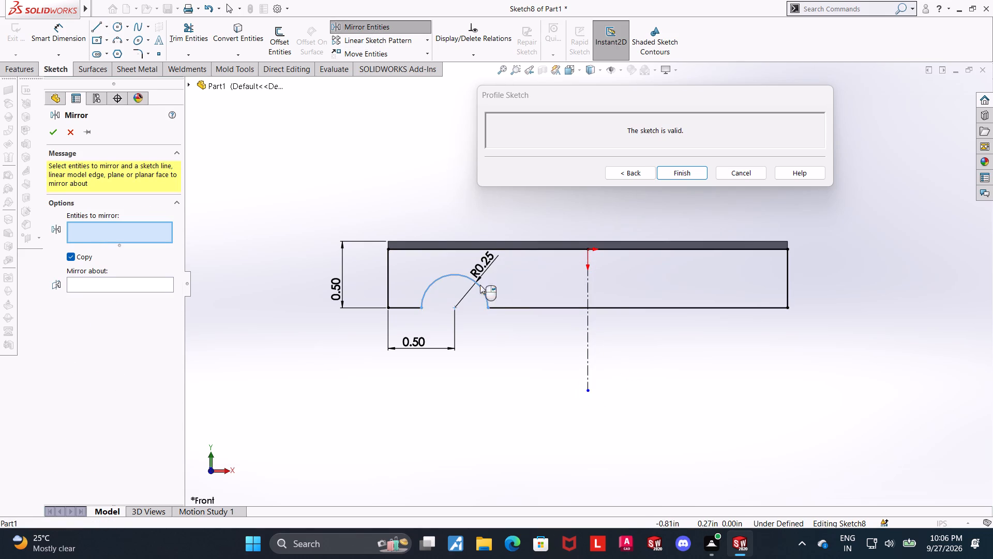
pyautogui.click(130, 287)
pyautogui.click(588, 299)
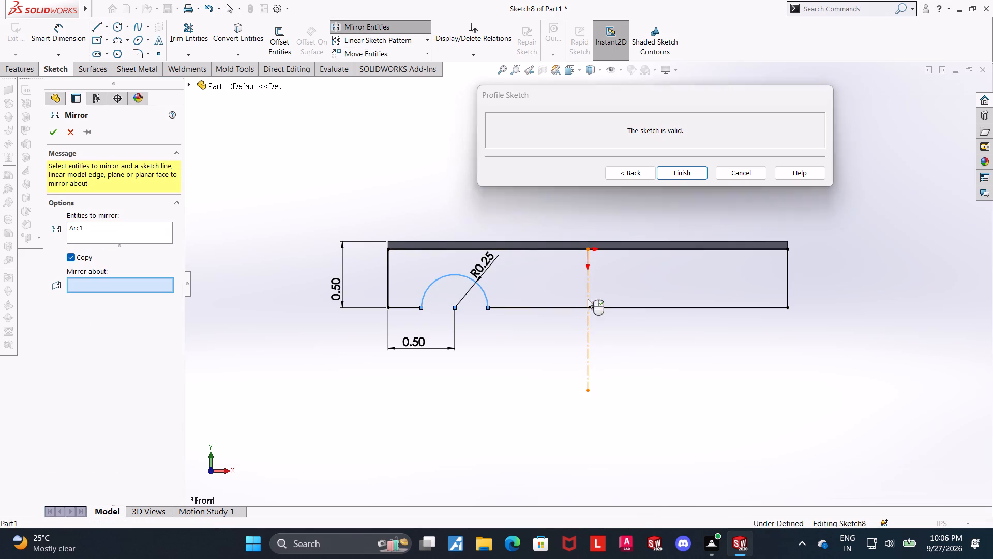
pyautogui.click(54, 128)
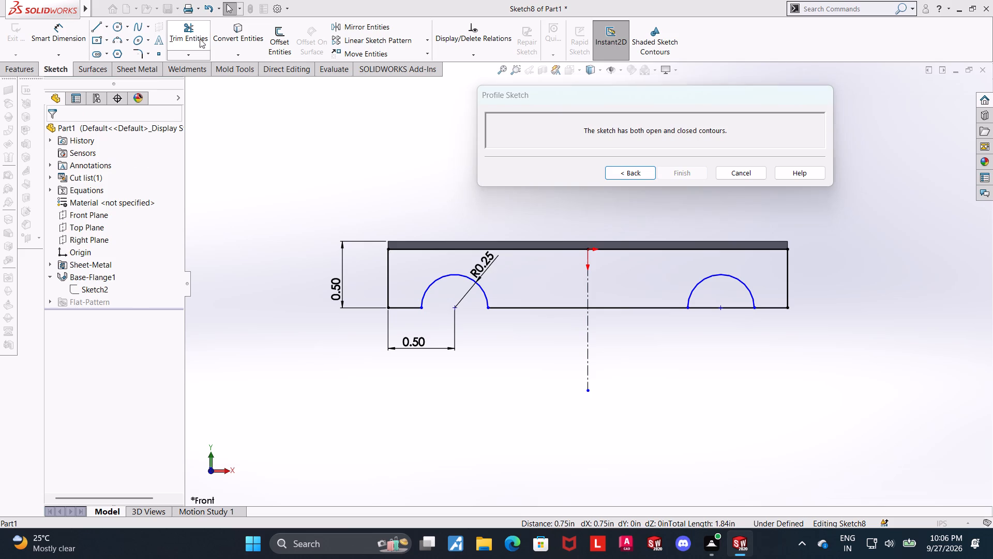
# Trim away the bottom line segment spanning the opening of the mirrored arc.
pyautogui.click(200, 39)
pyautogui.moveTo(725, 293); pyautogui.dragTo(725, 328)
pyautogui.scroll(2, 824, 372)
pyautogui.scroll(-1, 712, 335)
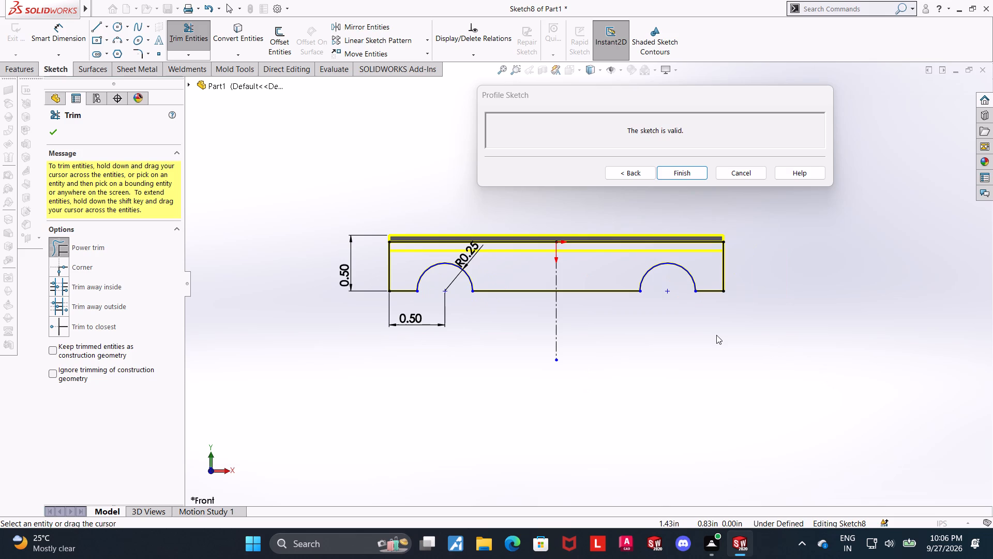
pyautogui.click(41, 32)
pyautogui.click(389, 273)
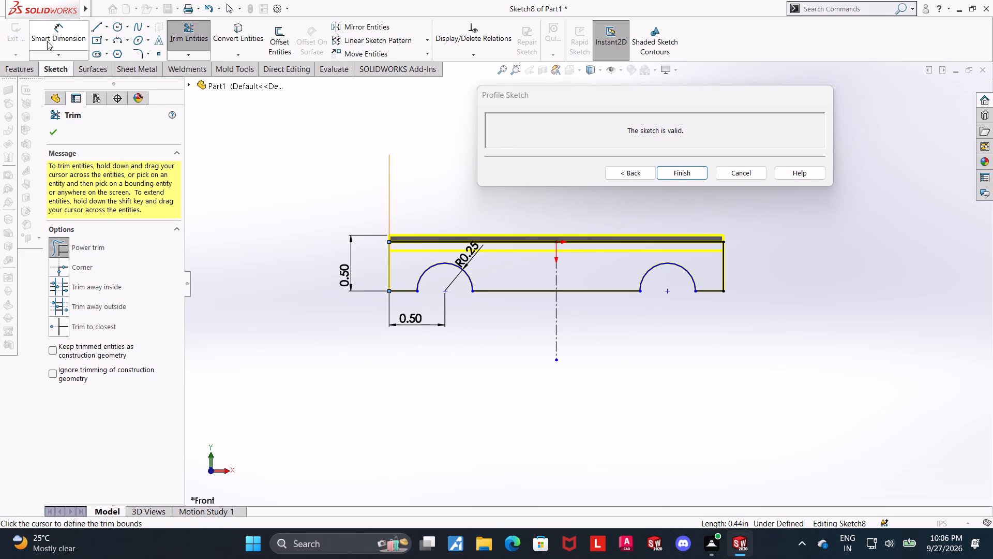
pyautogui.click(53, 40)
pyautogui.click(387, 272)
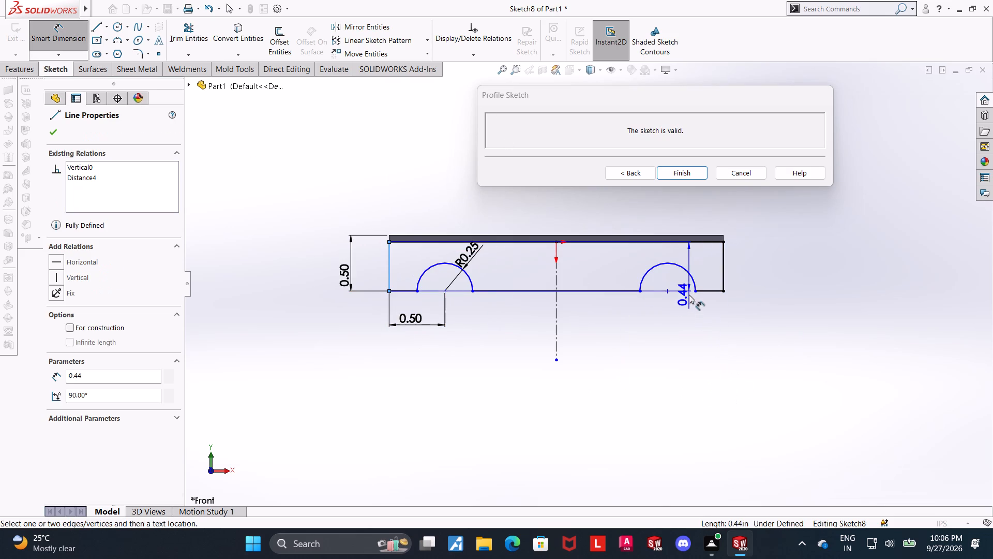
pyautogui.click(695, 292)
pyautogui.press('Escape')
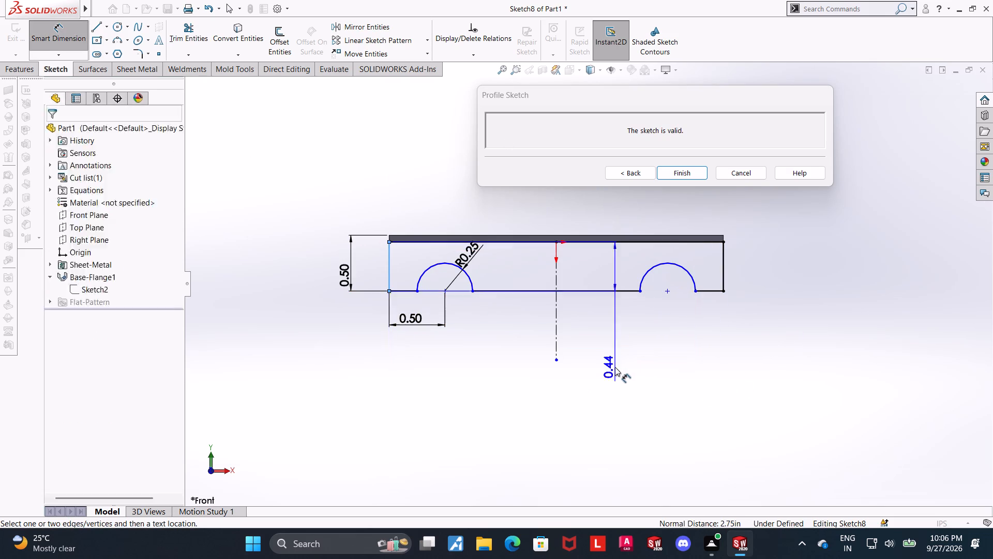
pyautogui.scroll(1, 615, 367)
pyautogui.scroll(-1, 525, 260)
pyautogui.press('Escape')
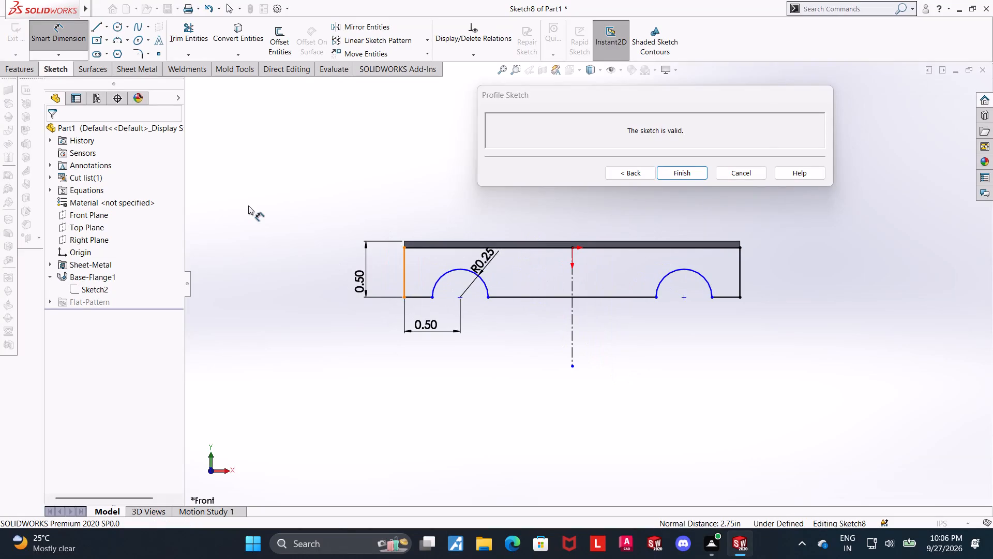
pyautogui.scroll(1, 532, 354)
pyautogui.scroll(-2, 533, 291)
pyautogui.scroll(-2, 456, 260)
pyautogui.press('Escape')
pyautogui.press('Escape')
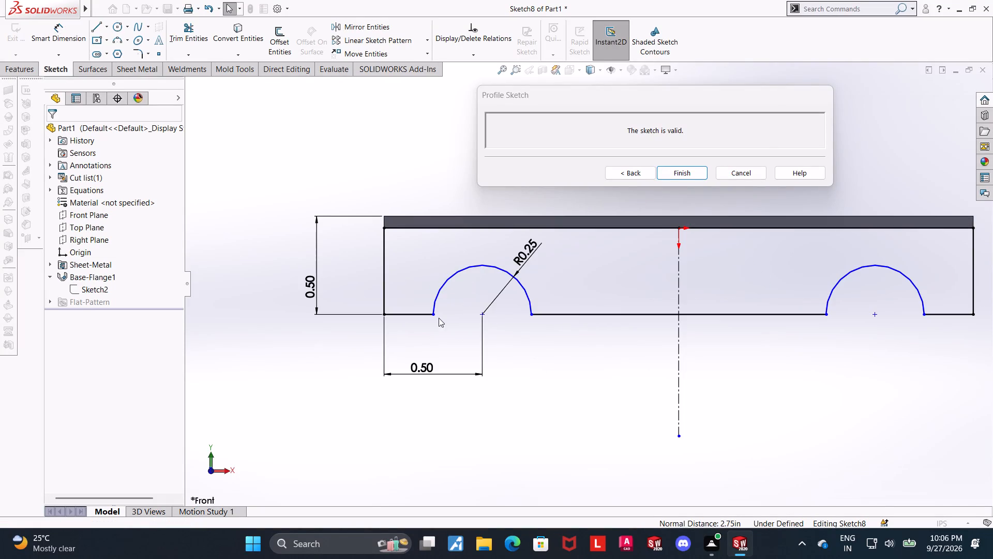
# Add a horizontal relation between the left semicircular arc's two endpoints and its centre point.
pyautogui.keyDown('ctrl'); pyautogui.click(434, 314); pyautogui.keyUp('ctrl')
pyautogui.keyDown('ctrl'); pyautogui.click(483, 314); pyautogui.keyUp('ctrl')
pyautogui.keyDown('ctrl'); pyautogui.click(530, 315); pyautogui.keyUp('ctrl')
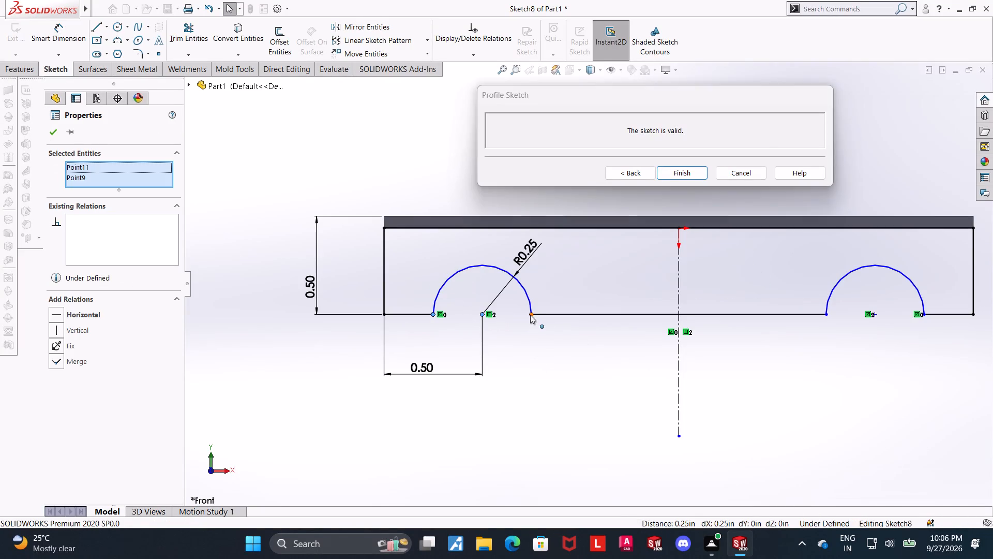
pyautogui.click(56, 322)
pyautogui.click(48, 129)
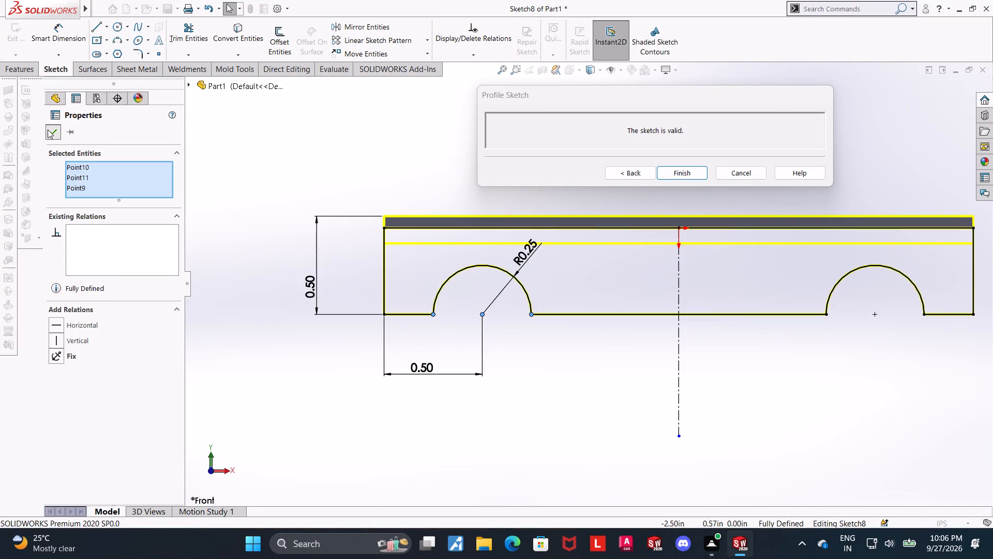
pyautogui.click(613, 443)
pyautogui.scroll(1, 780, 372)
pyautogui.scroll(2, 776, 323)
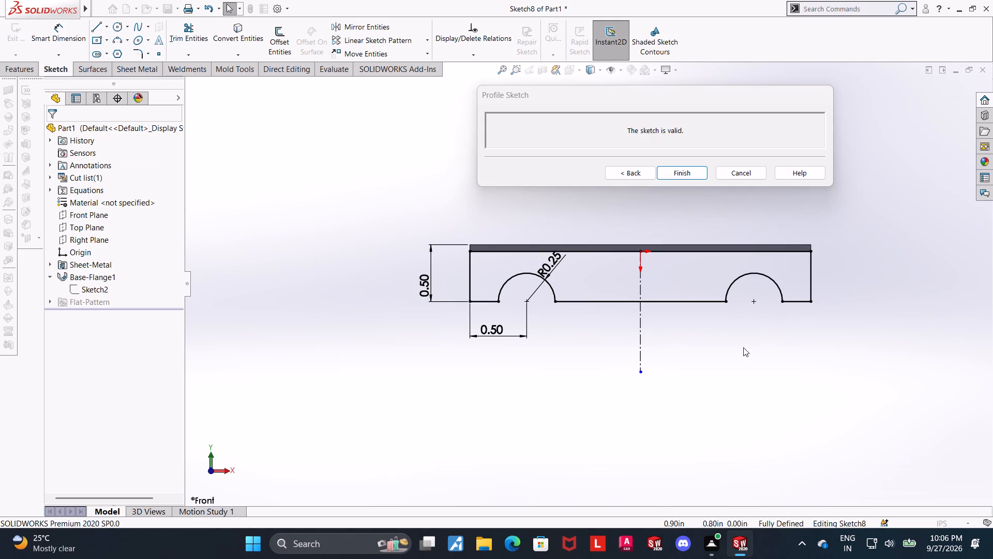
pyautogui.scroll(-1, 704, 333)
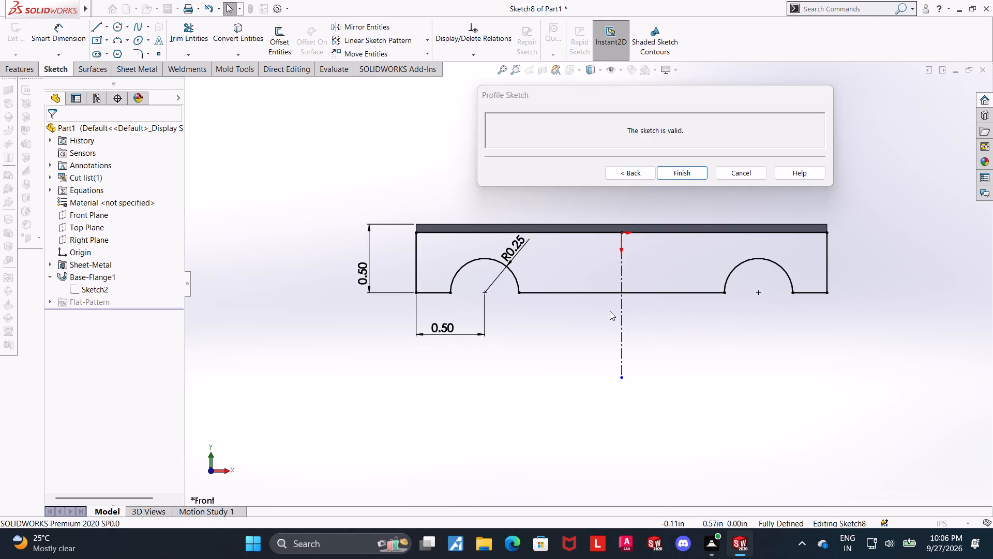
# Return to the edge flange settings, override the default radius with a 0.05 in bend radius, and create the flange.
pyautogui.click(624, 171)
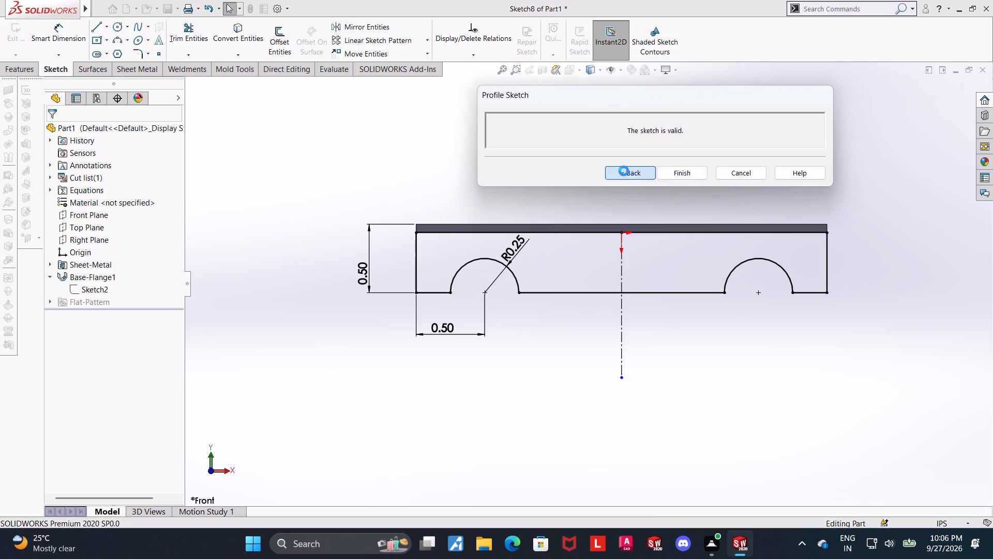
pyautogui.click(70, 214)
pyautogui.moveTo(124, 234); pyautogui.dragTo(6, 238)
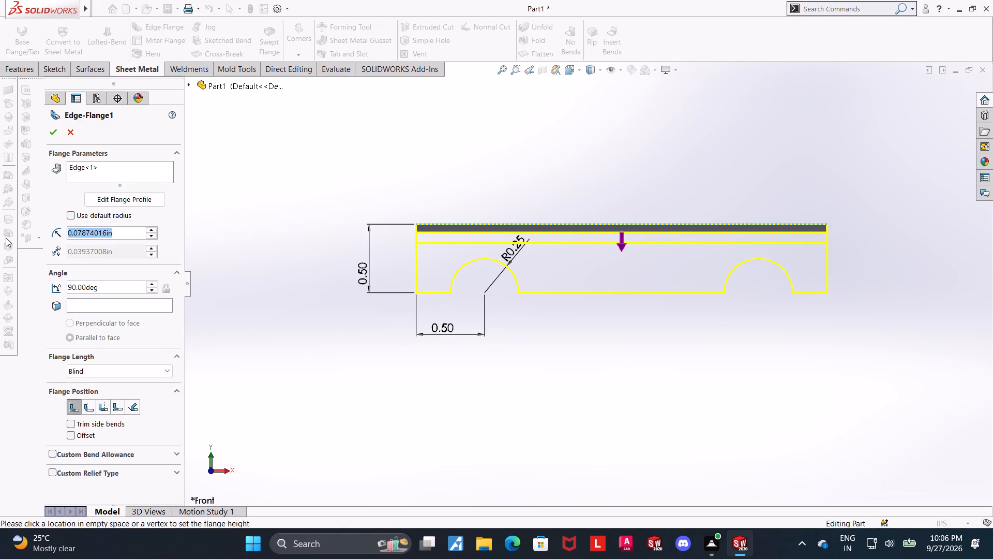
pyautogui.write('0.0')
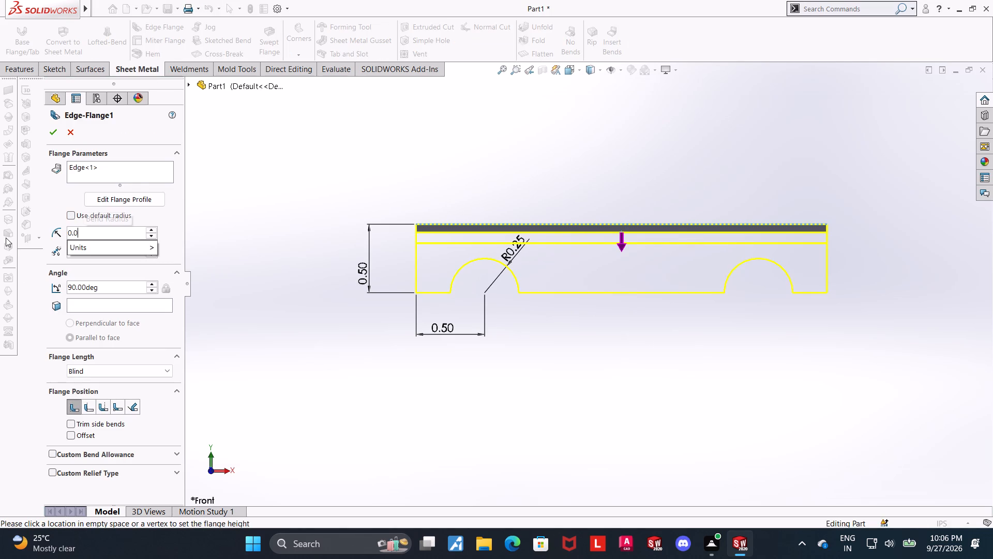
pyautogui.press('5')
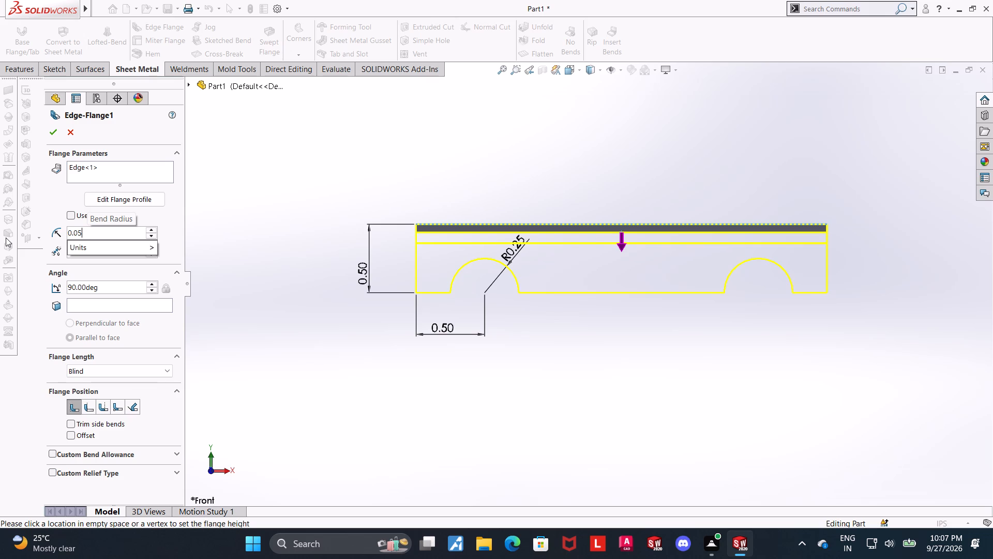
pyautogui.press('Return')
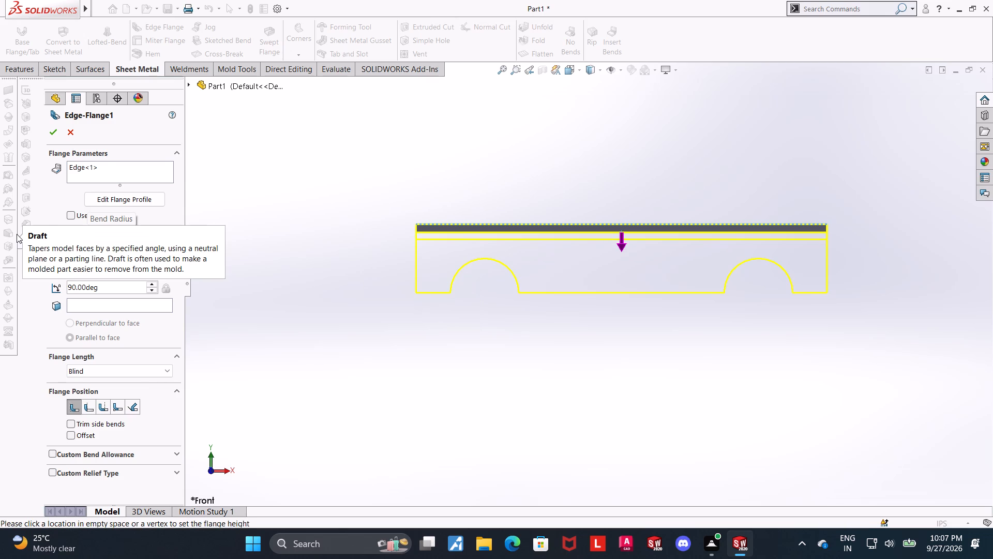
pyautogui.click(52, 135)
# Reopen the edge flange's definition to check its parameters, and close it without edits.
pyautogui.scroll(2, 826, 327)
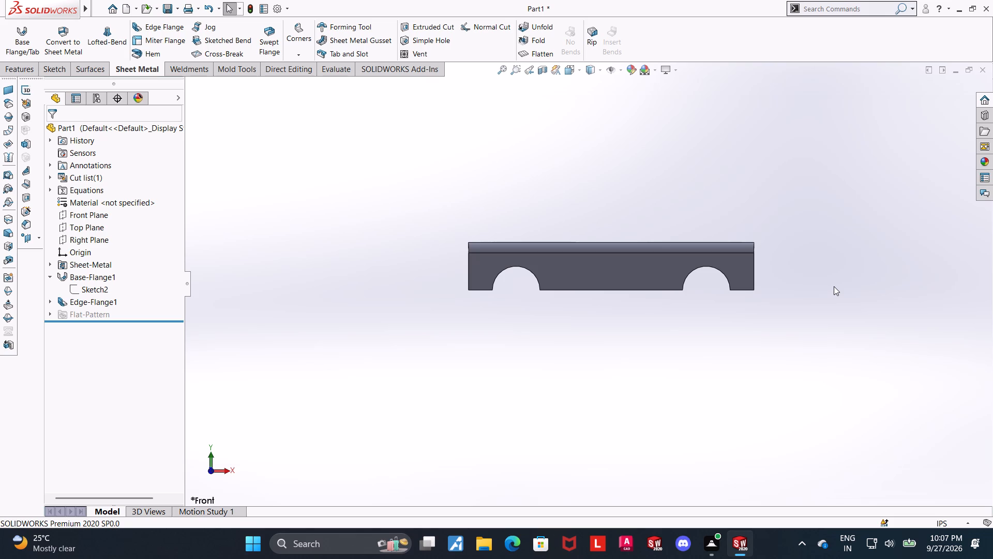
pyautogui.moveTo(741, 310); pyautogui.dragTo(646, 318, button='middle')
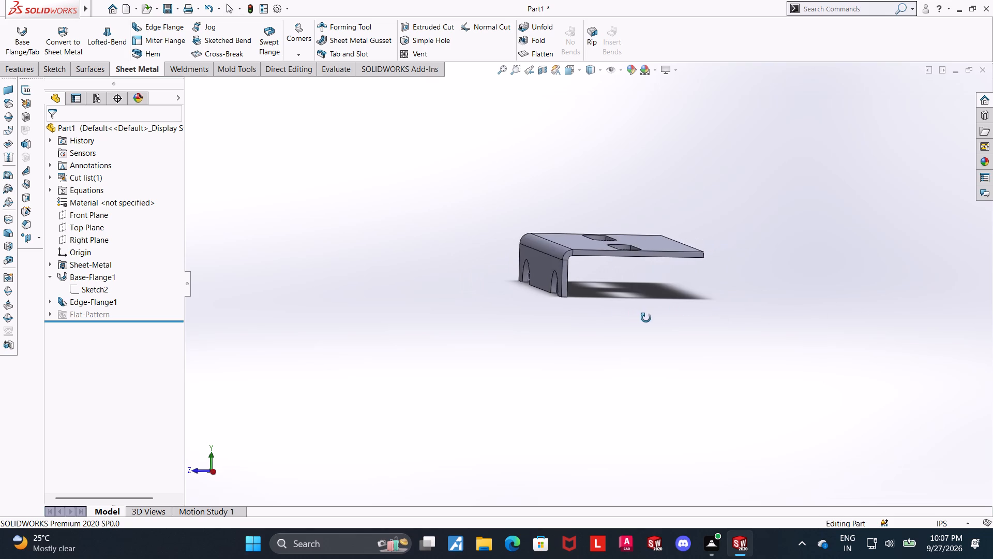
pyautogui.moveTo(646, 318); pyautogui.dragTo(640, 318, button='middle')
pyautogui.click(70, 300)
pyautogui.click(79, 264)
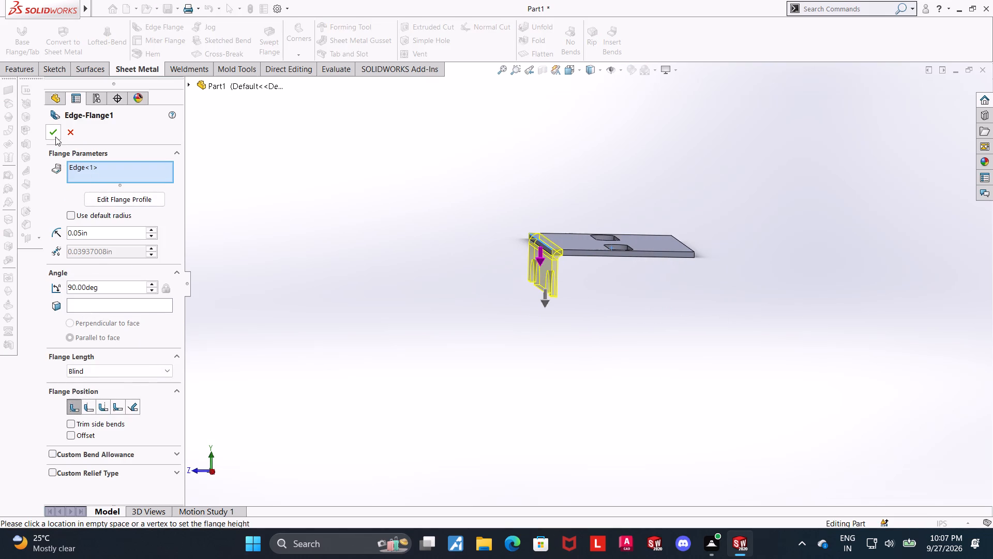
pyautogui.click(55, 137)
# Mirror the edge flange about the Front Plane onto the opposite side of the base flange.
pyautogui.moveTo(680, 298); pyautogui.dragTo(685, 302, button='middle')
pyautogui.scroll(1, 685, 302)
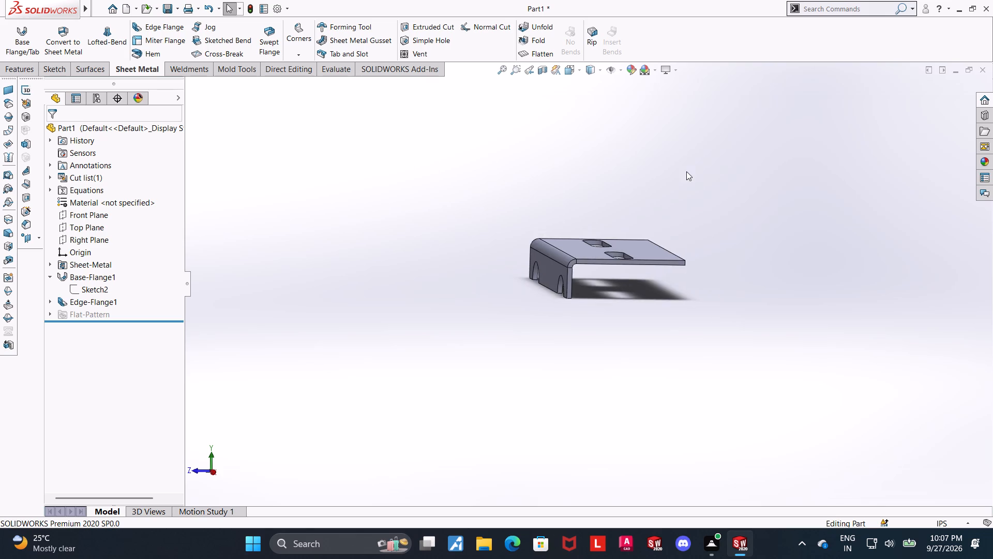
pyautogui.scroll(-2, 687, 171)
pyautogui.click(9, 71)
pyautogui.click(458, 55)
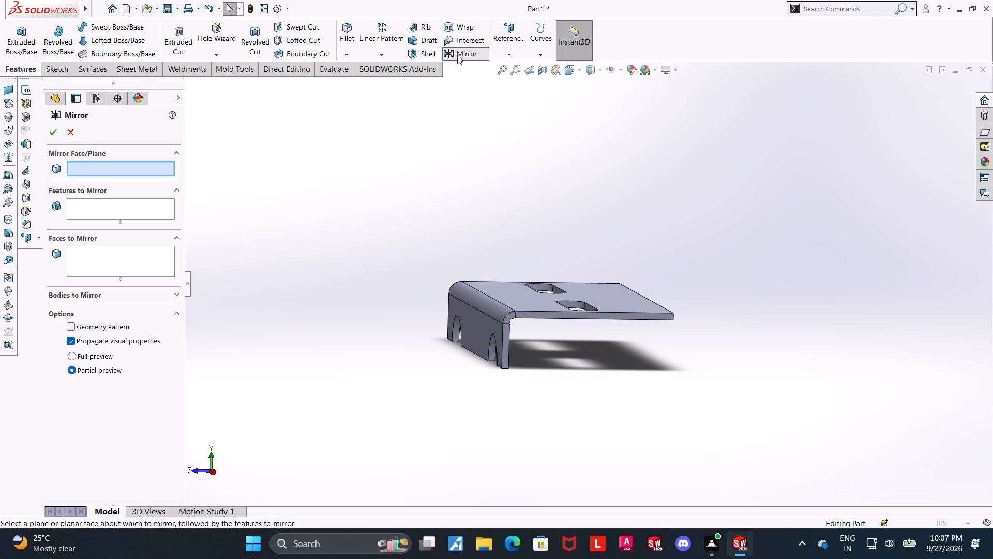
pyautogui.click(189, 84)
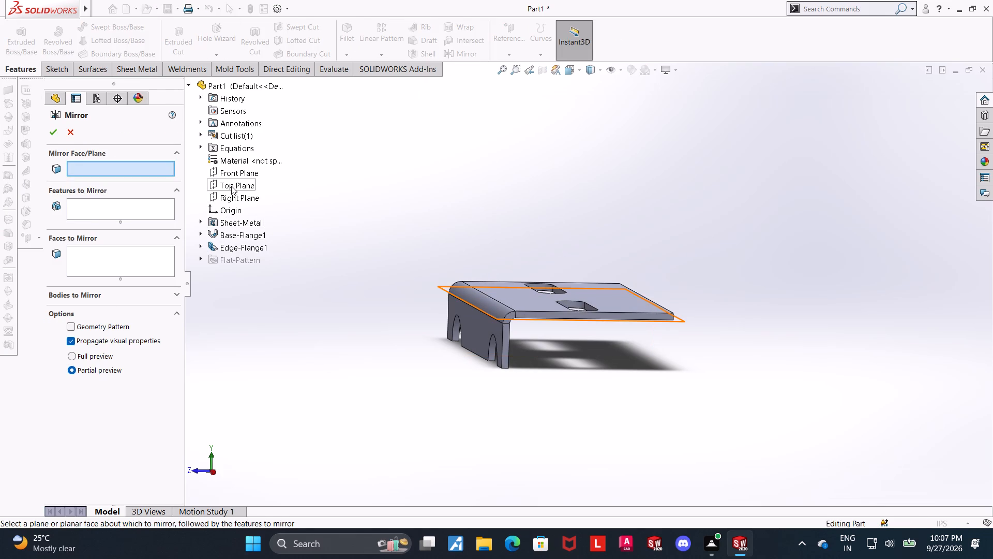
pyautogui.click(232, 176)
pyautogui.click(225, 248)
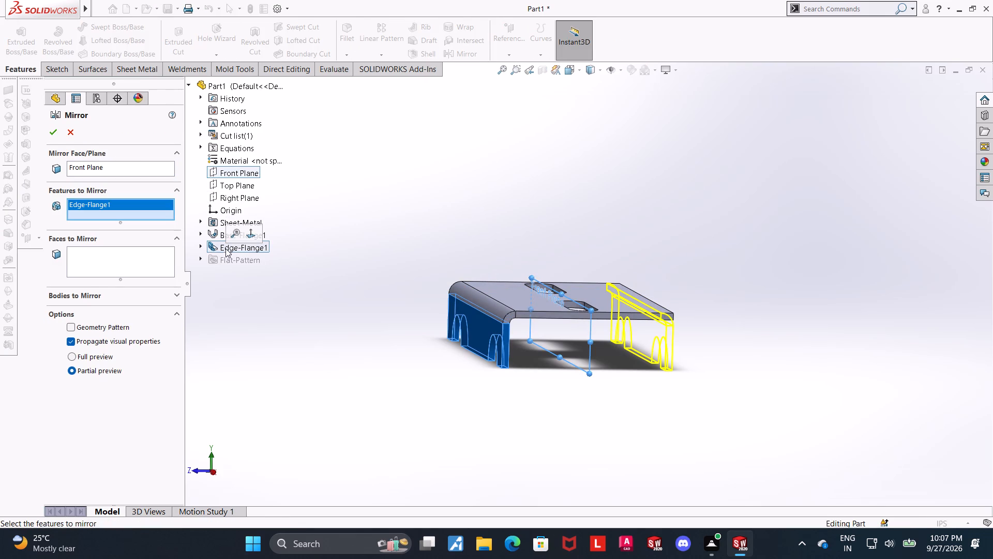
pyautogui.doubleClick(46, 135)
pyautogui.click(810, 310)
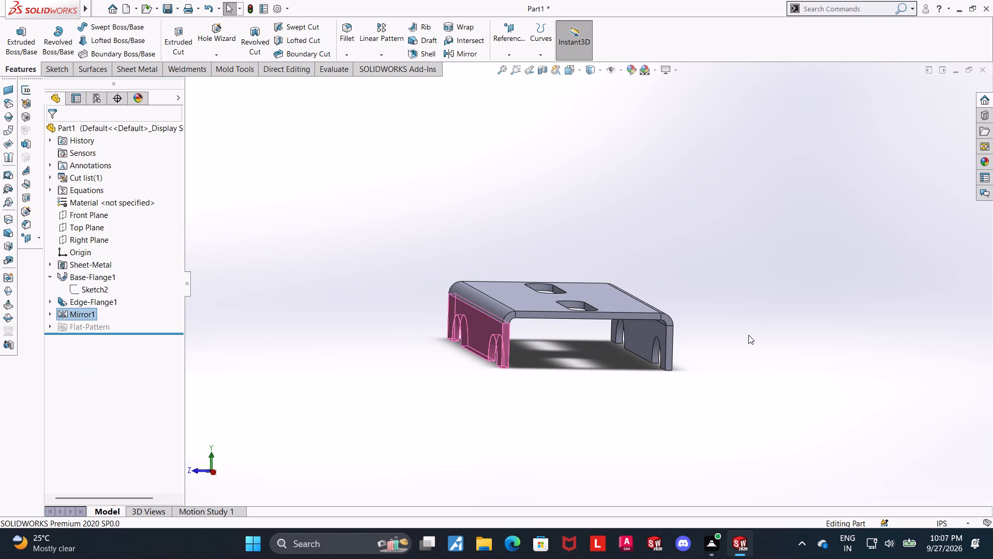
pyautogui.moveTo(677, 431); pyautogui.dragTo(674, 461, button='middle')
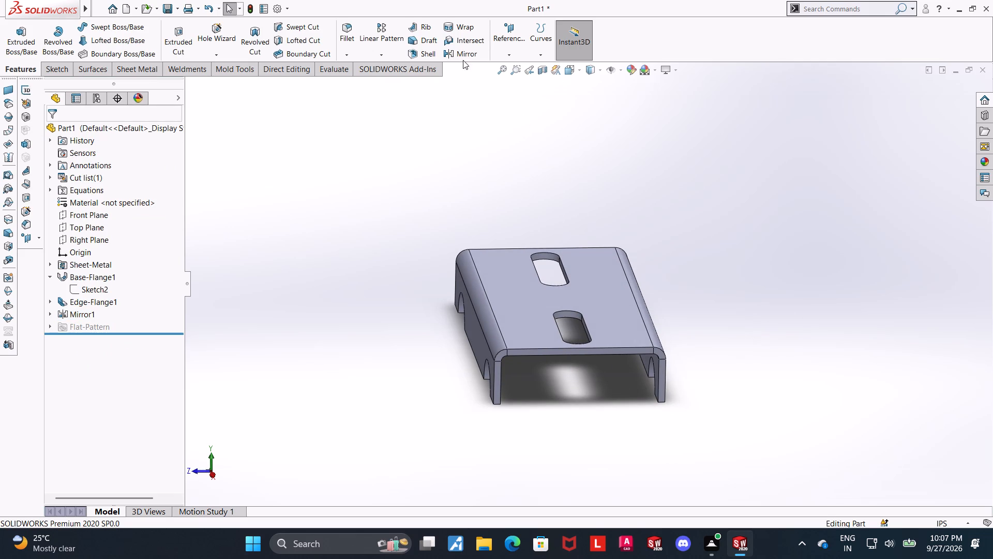
# Flatten the bent sheet metal part into its flat pattern.
pyautogui.click(152, 68)
pyautogui.click(534, 55)
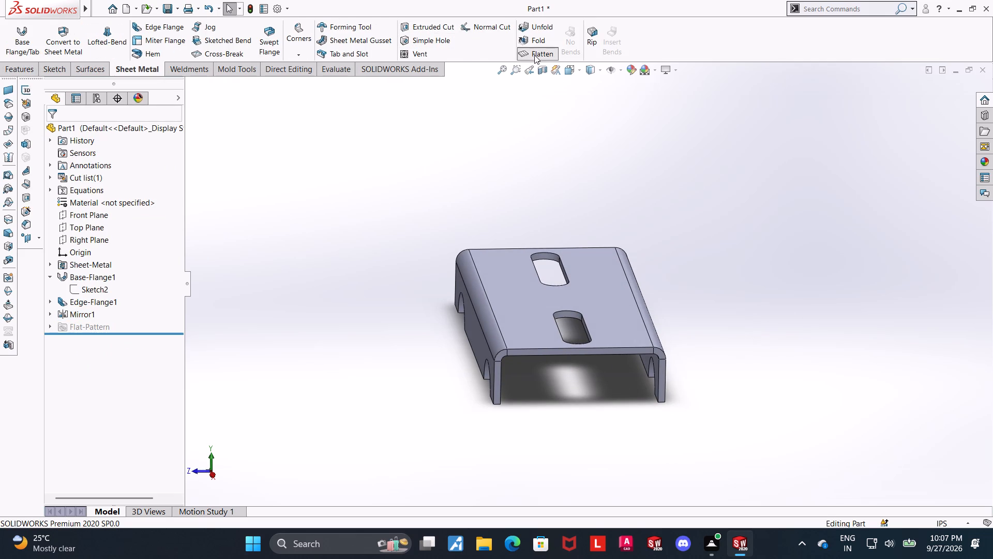
# Examine the flat pattern's end edge, checking the position of its corner vertices and the short thickness edges at both ends.
pyautogui.click(570, 72)
pyautogui.click(500, 253)
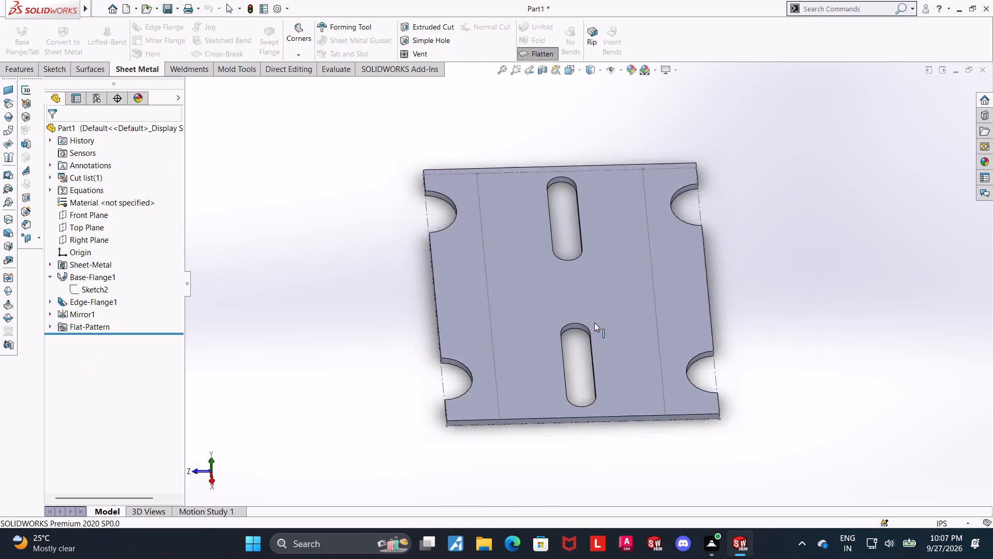
pyautogui.scroll(1, 814, 359)
pyautogui.click(793, 357)
pyautogui.scroll(-1, 211, 109)
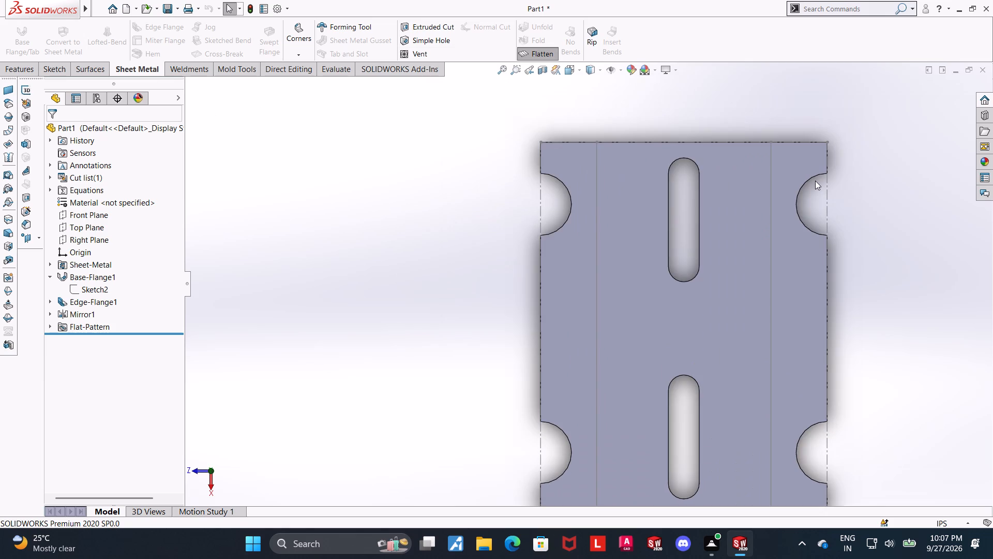
pyautogui.scroll(-3, 806, 173)
pyautogui.moveTo(437, 210); pyautogui.dragTo(472, 263, button='middle')
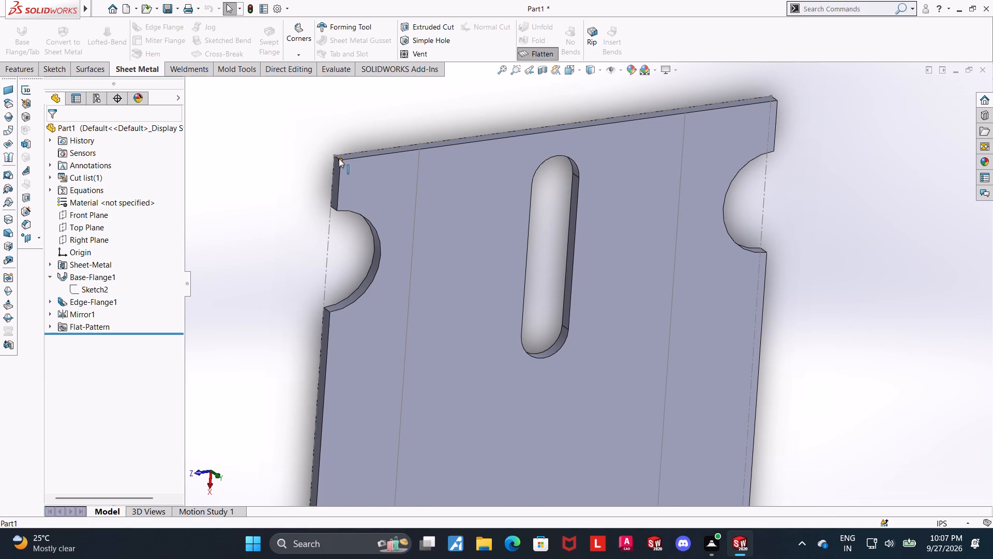
pyautogui.click(341, 161)
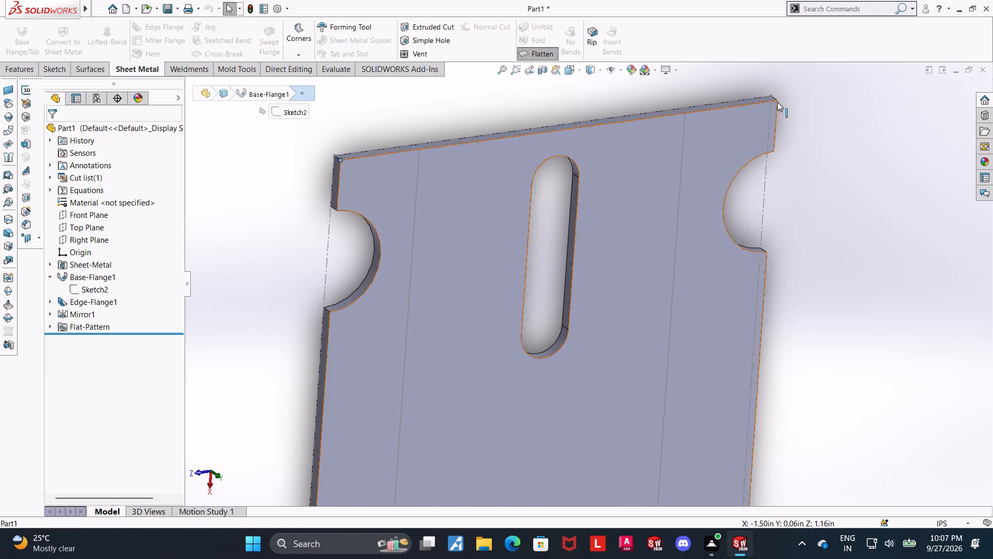
pyautogui.moveTo(809, 140); pyautogui.dragTo(809, 152, button='middle')
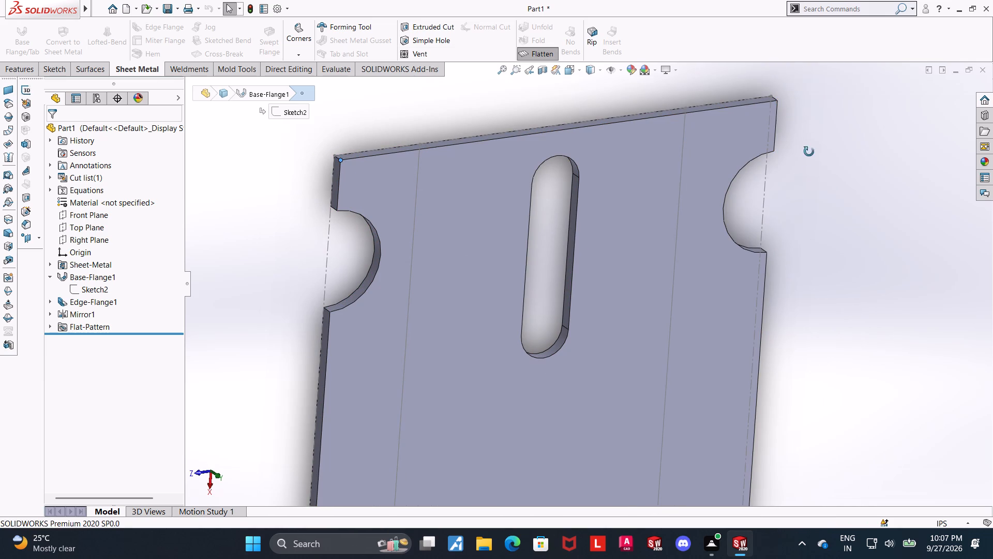
pyautogui.moveTo(809, 152); pyautogui.dragTo(809, 188, button='middle')
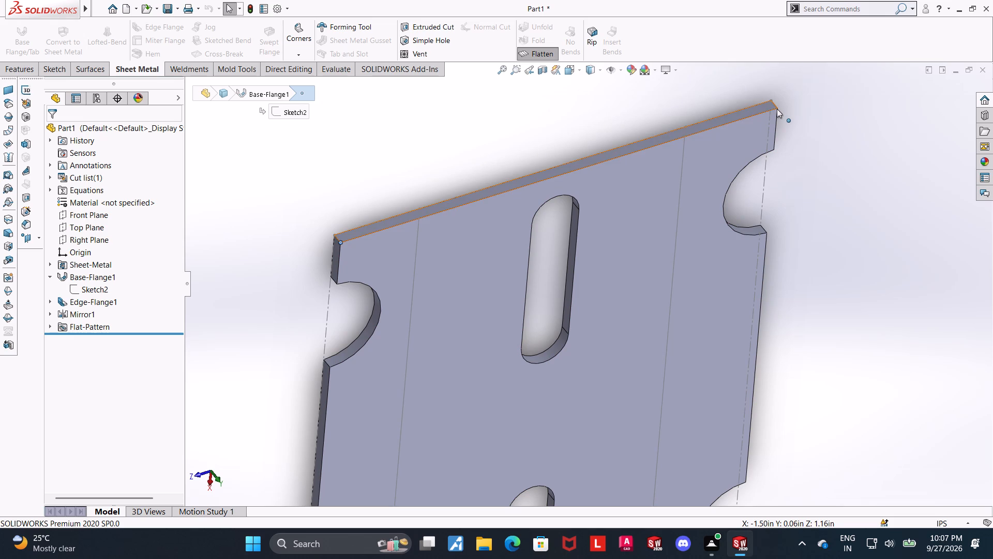
pyautogui.click(777, 109)
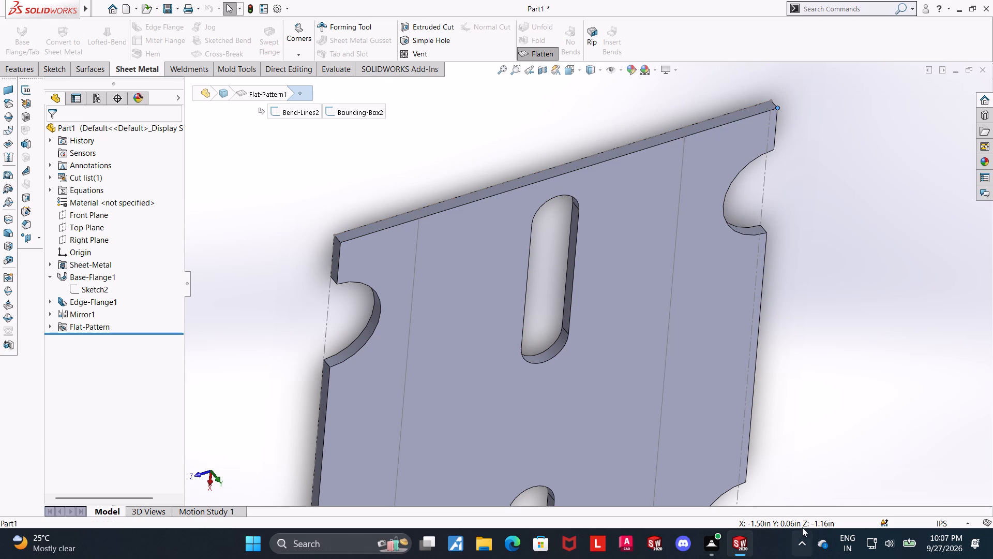
pyautogui.click(851, 368)
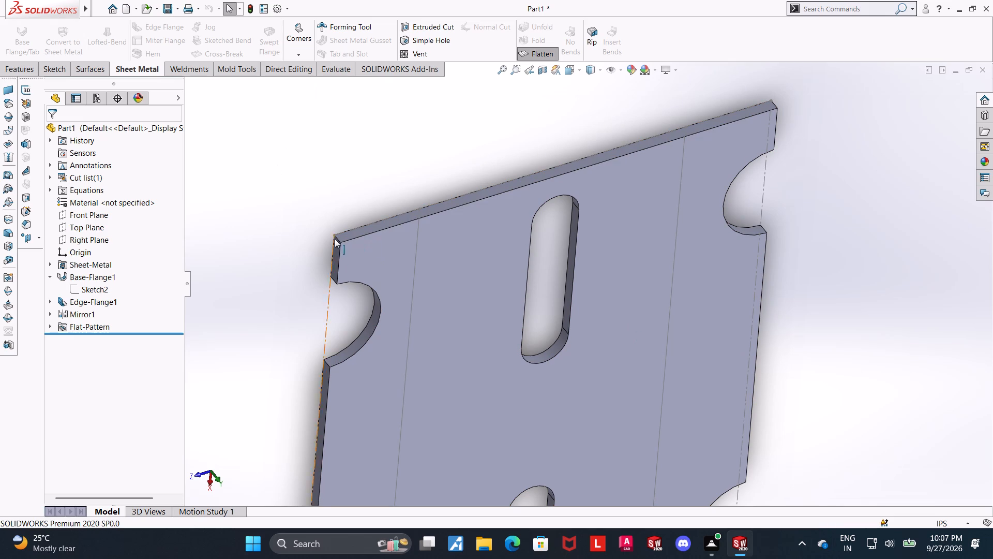
pyautogui.click(337, 240)
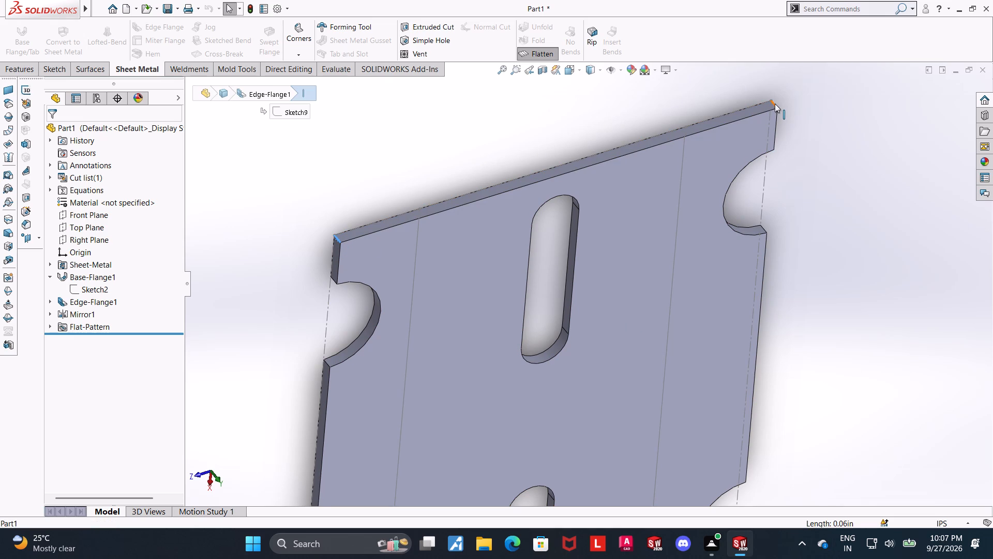
pyautogui.click(775, 104)
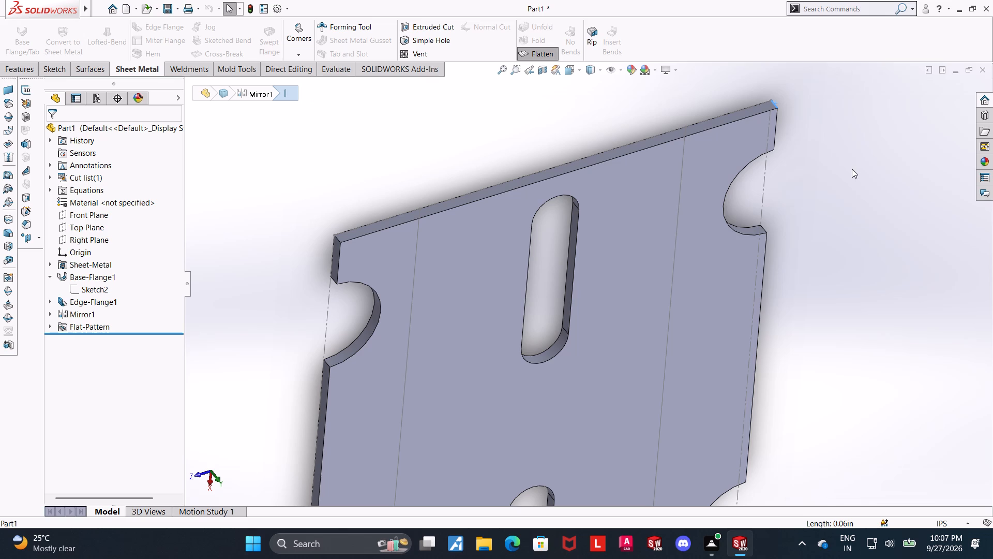
pyautogui.scroll(3, 851, 168)
pyautogui.click(836, 211)
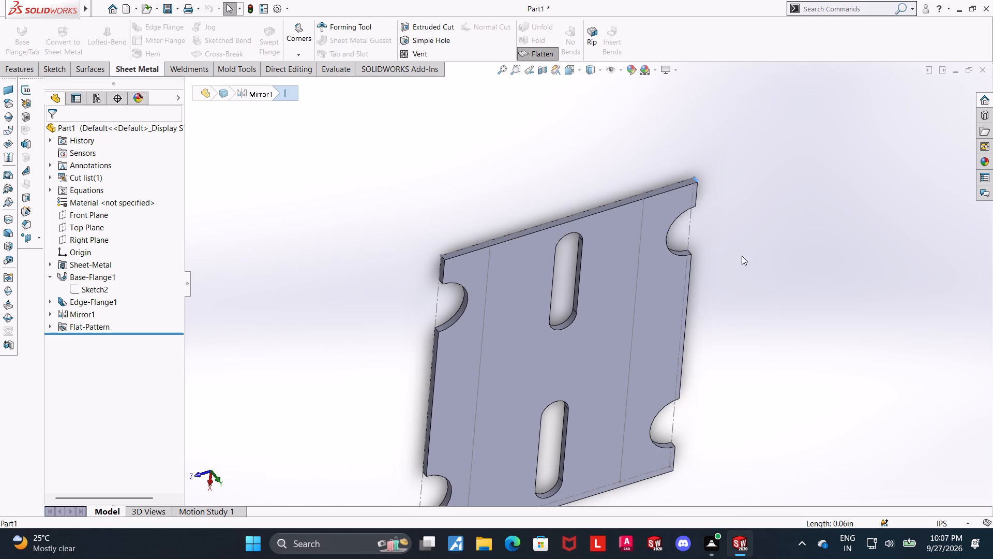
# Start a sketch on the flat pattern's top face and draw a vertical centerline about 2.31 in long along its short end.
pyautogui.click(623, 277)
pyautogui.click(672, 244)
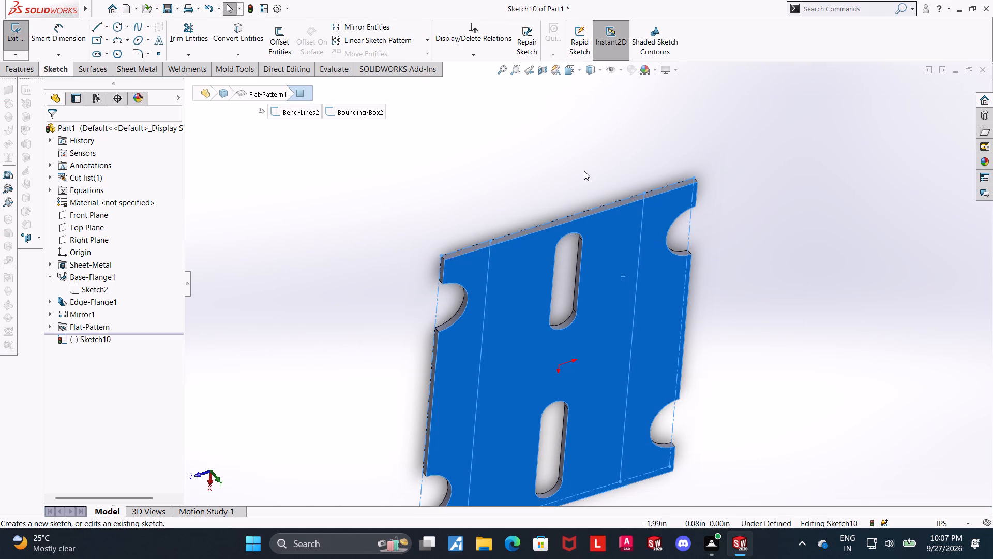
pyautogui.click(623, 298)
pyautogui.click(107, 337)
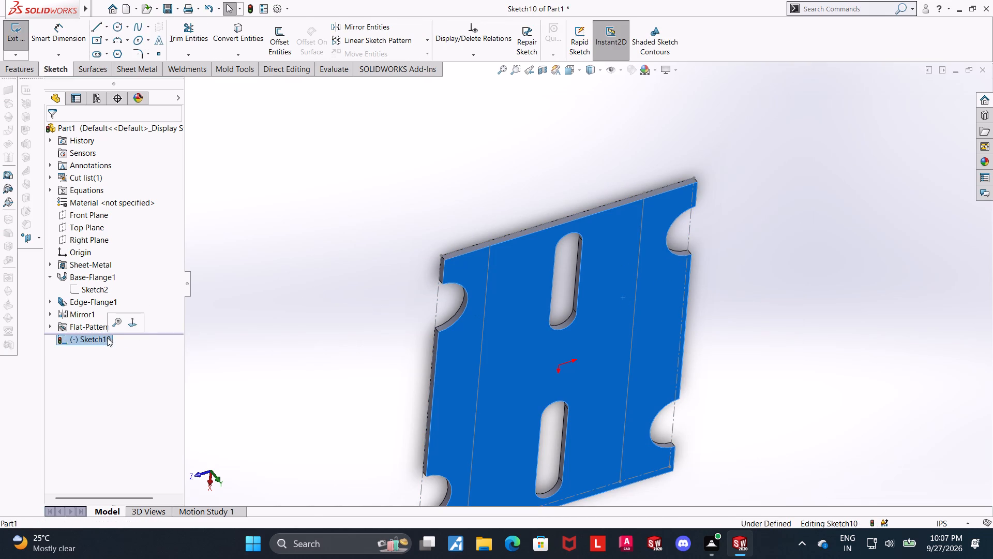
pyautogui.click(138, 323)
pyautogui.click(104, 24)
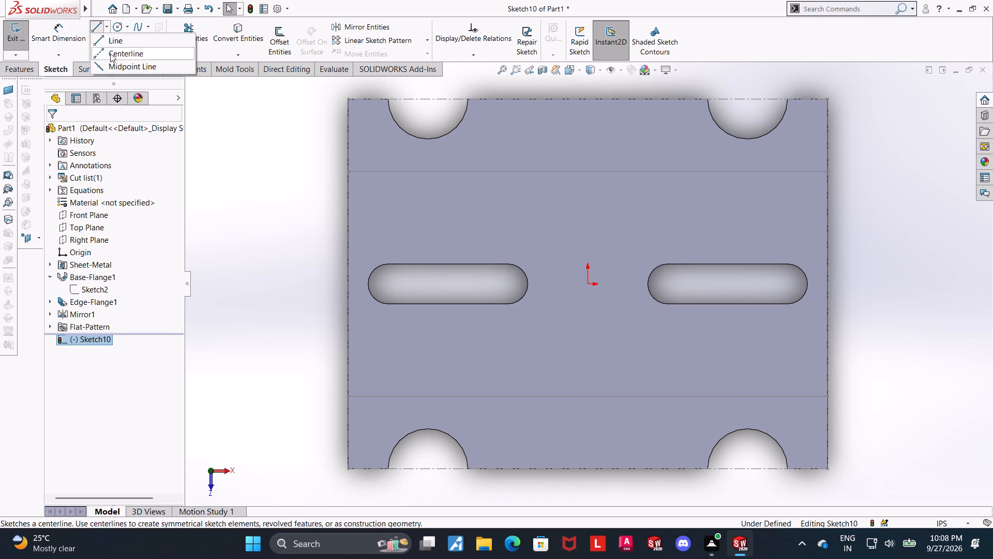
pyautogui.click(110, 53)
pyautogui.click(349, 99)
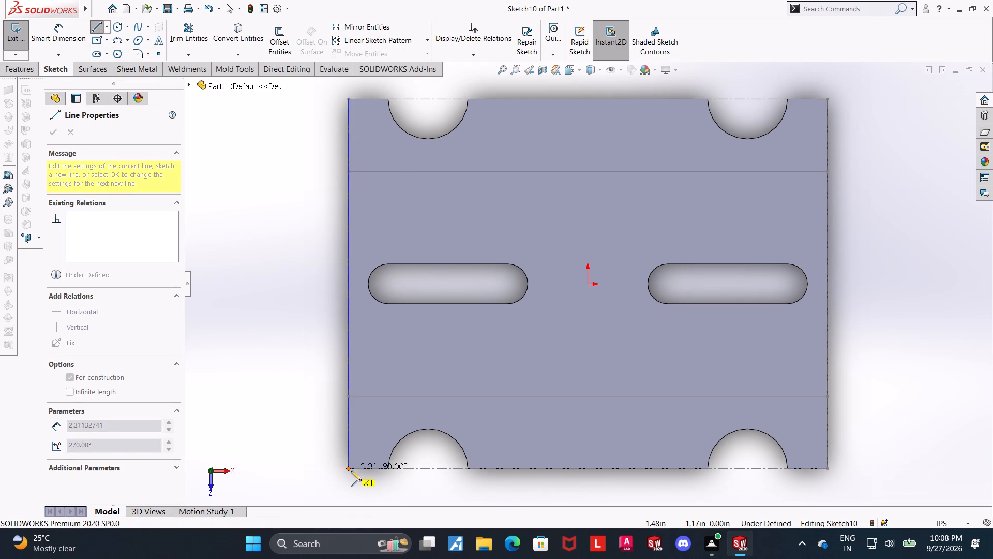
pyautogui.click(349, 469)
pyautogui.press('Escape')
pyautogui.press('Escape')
# Check the centerline's length with a Smart Dimension preview without placing the dimension, and exit the sketch.
pyautogui.click(40, 36)
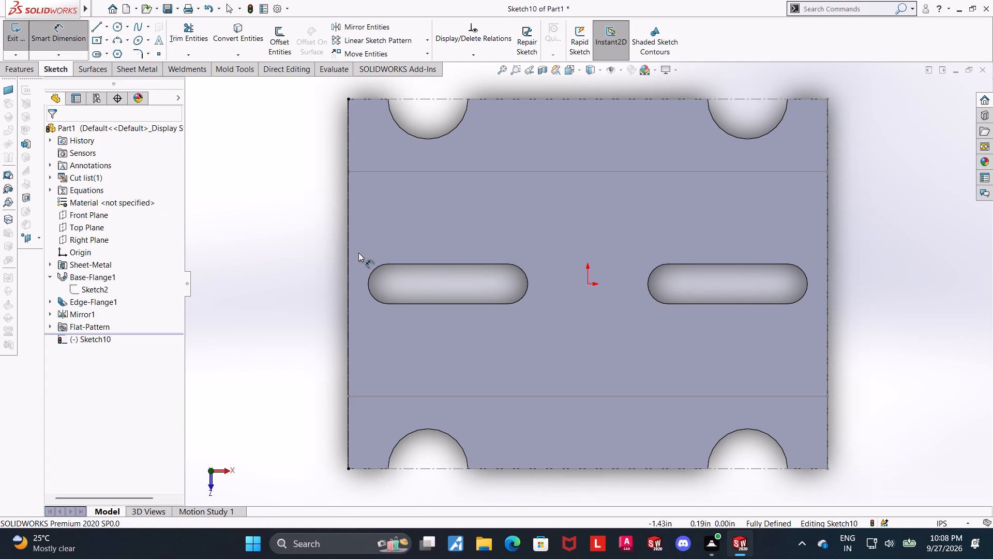
pyautogui.click(350, 248)
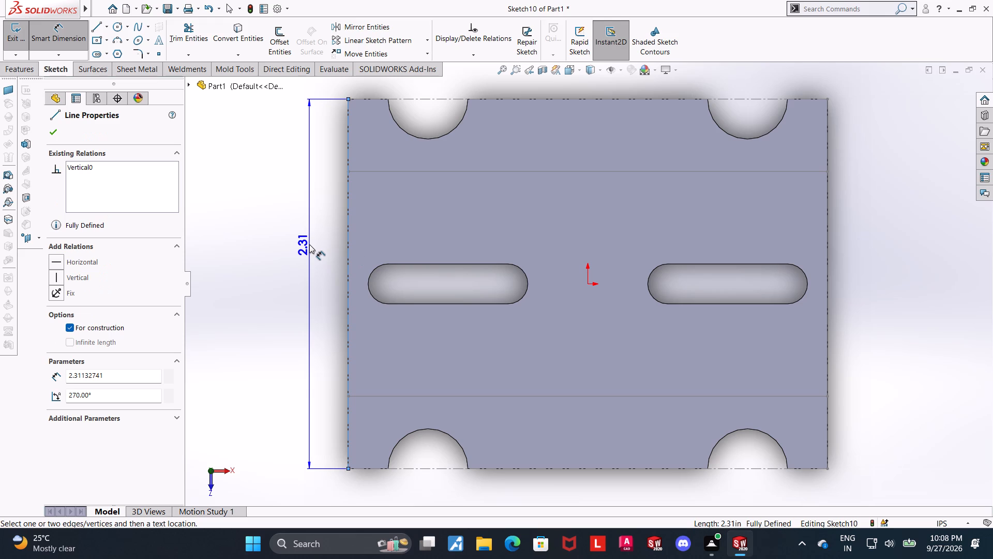
pyautogui.press('Escape')
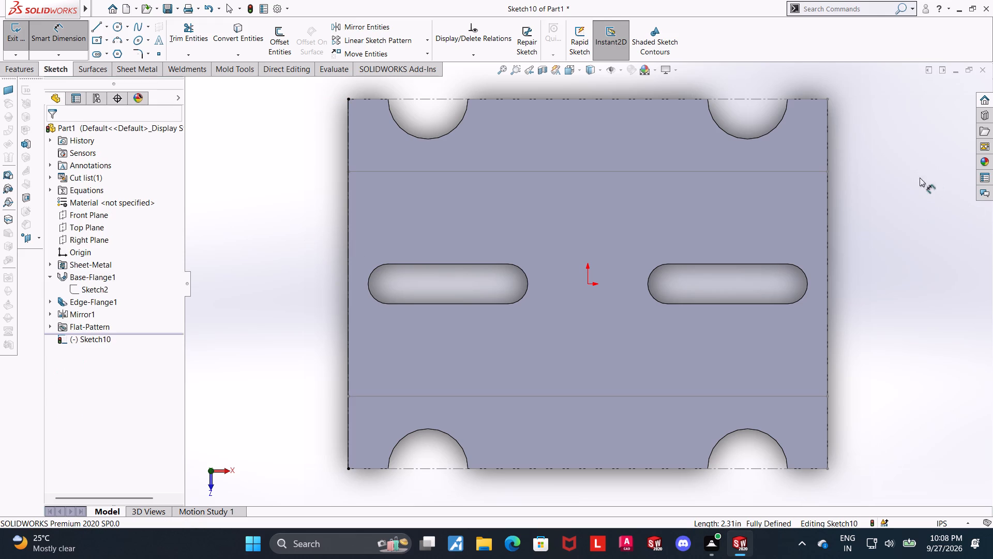
pyautogui.scroll(5, 865, 245)
pyautogui.scroll(-4, 749, 297)
pyautogui.scroll(5, 619, 314)
pyautogui.click(543, 335)
pyautogui.scroll(-3, 452, 378)
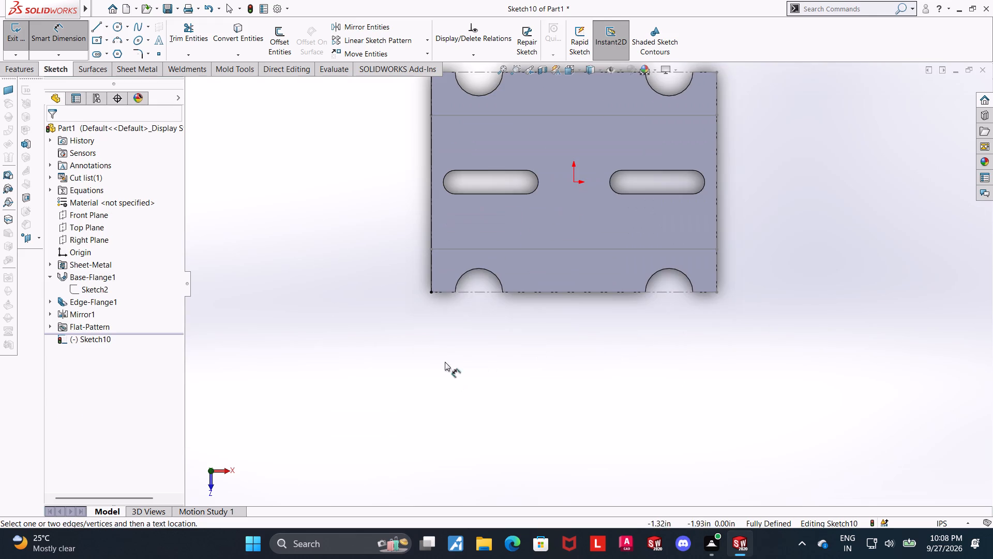
pyautogui.click(22, 32)
# Return the flattened sheet metal part to its bent state.
pyautogui.scroll(5, 744, 274)
pyautogui.moveTo(632, 257); pyautogui.dragTo(618, 364, button='middle')
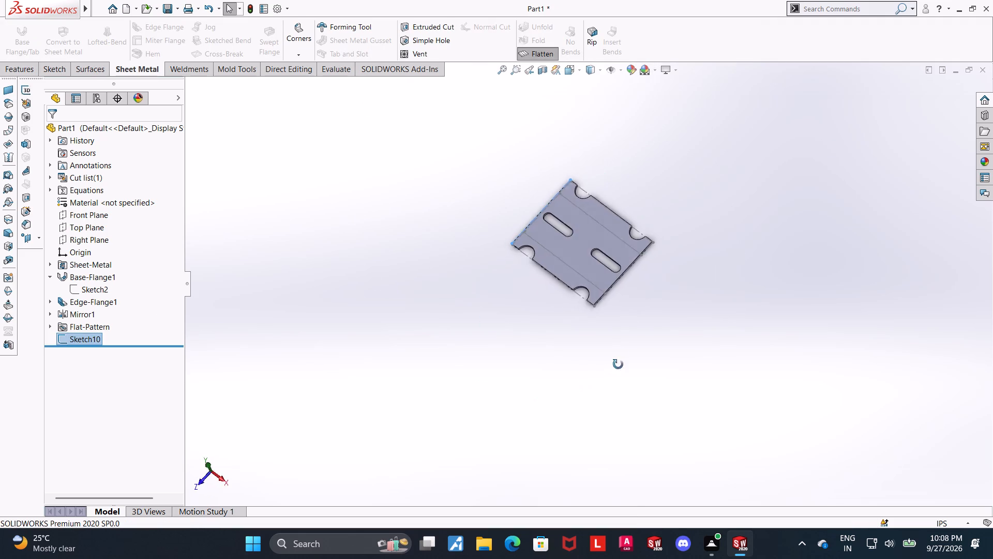
pyautogui.moveTo(618, 364); pyautogui.dragTo(638, 301, button='middle')
pyautogui.scroll(-3, 614, 280)
pyautogui.scroll(1, 611, 134)
pyautogui.click(548, 55)
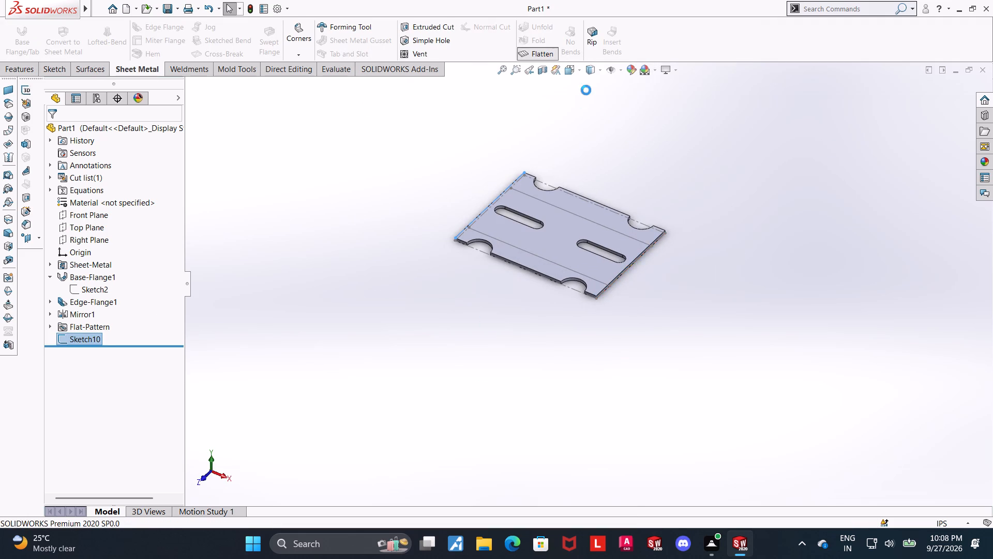
pyautogui.scroll(-3, 639, 187)
pyautogui.scroll(-1, 676, 321)
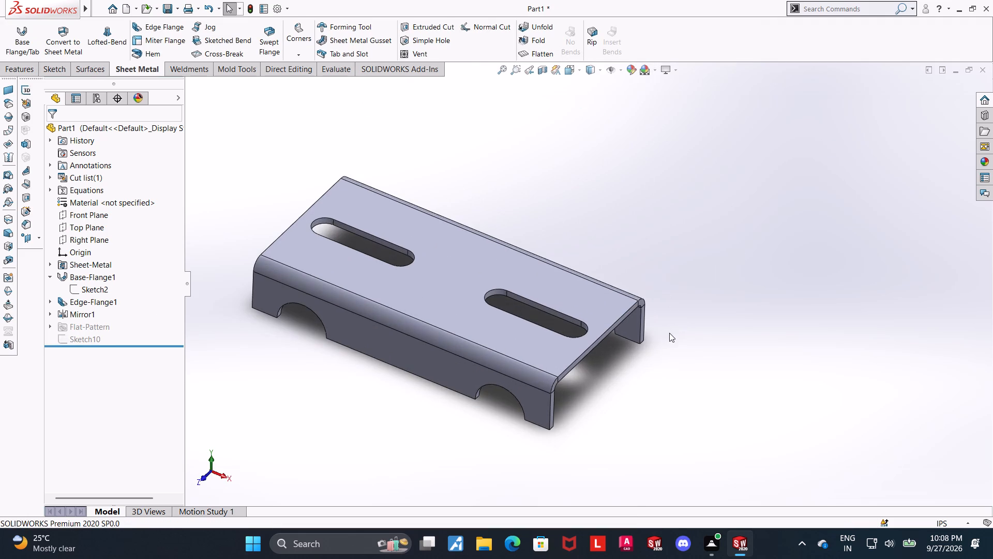
pyautogui.moveTo(674, 322); pyautogui.dragTo(651, 279, button='middle')
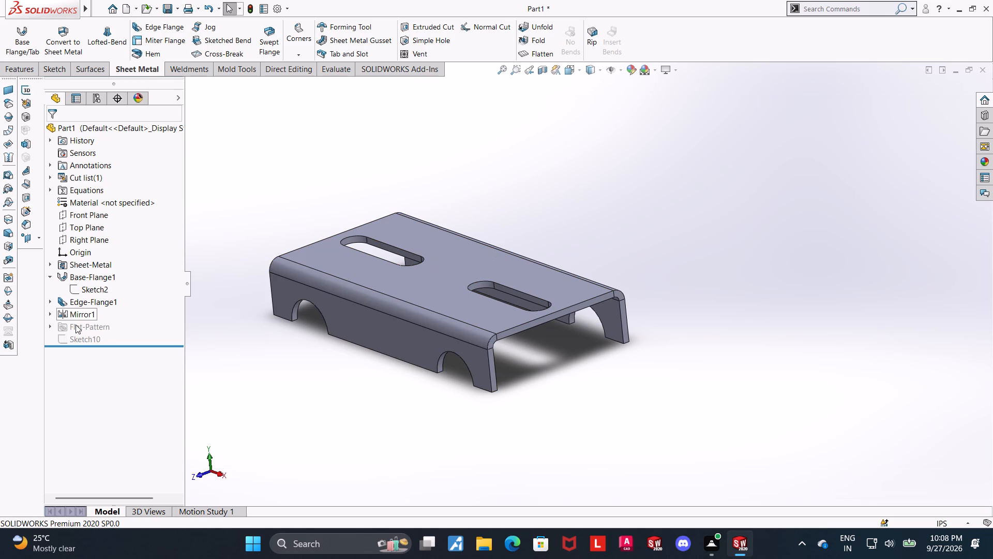
# Edit the base flange's definition and turn off the reversed thickness direction.
pyautogui.click(78, 276)
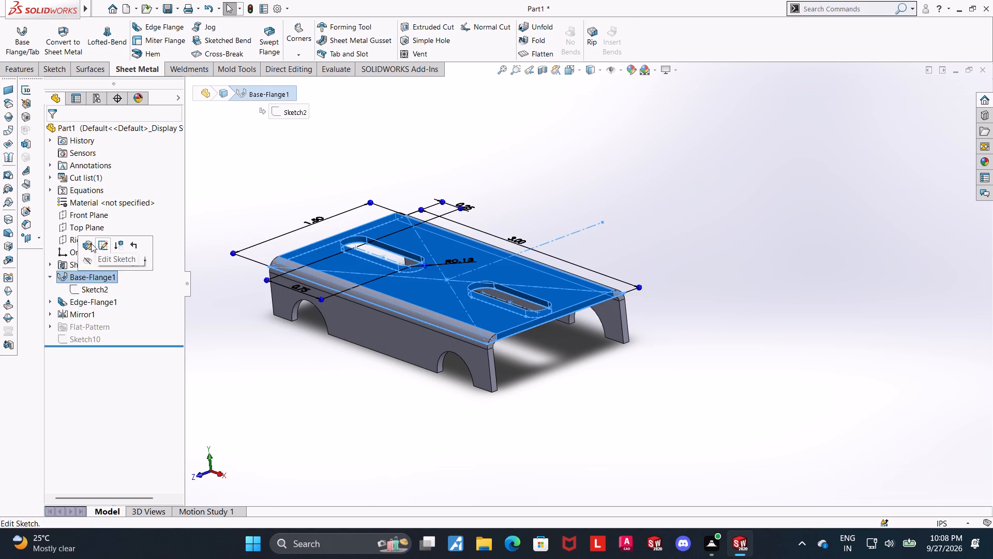
pyautogui.click(91, 243)
pyautogui.click(74, 199)
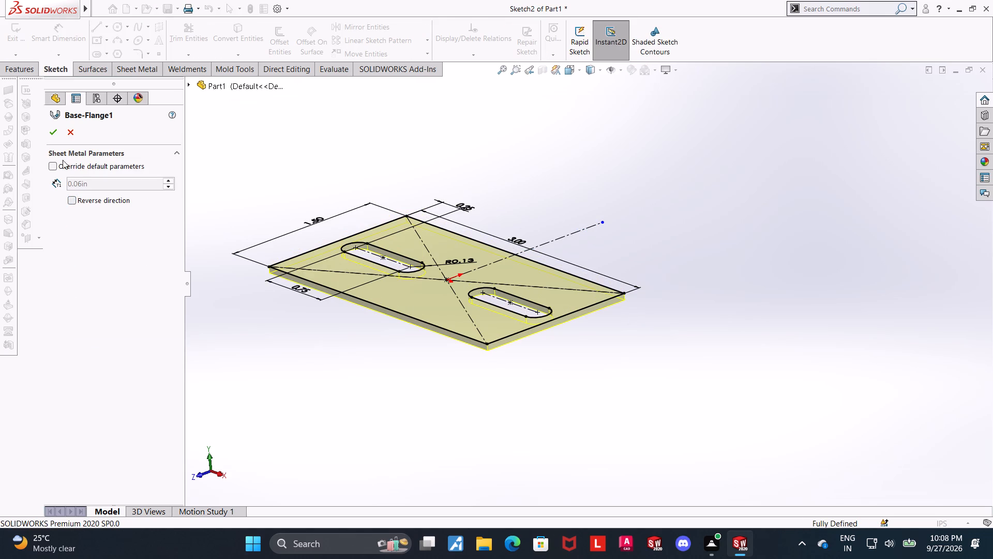
pyautogui.click(54, 134)
pyautogui.click(377, 97)
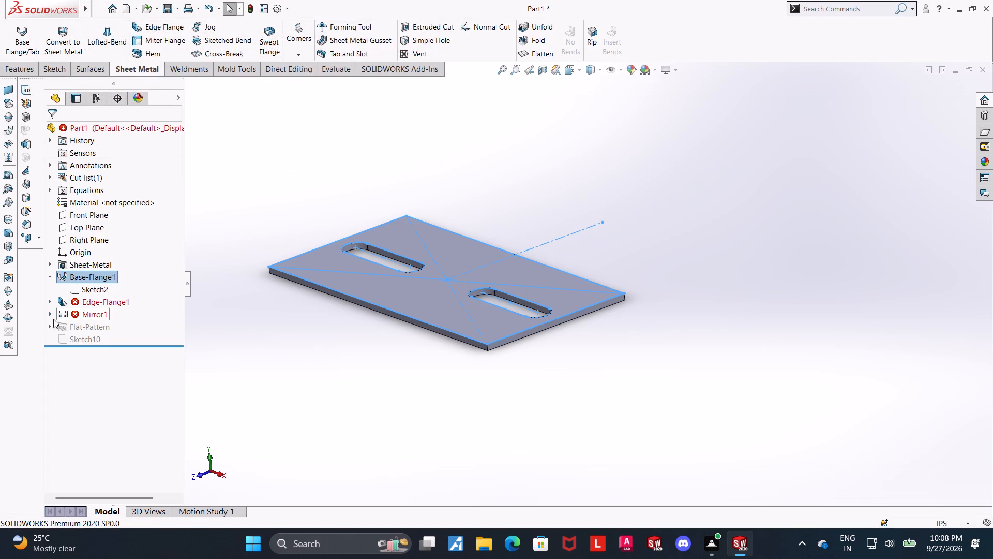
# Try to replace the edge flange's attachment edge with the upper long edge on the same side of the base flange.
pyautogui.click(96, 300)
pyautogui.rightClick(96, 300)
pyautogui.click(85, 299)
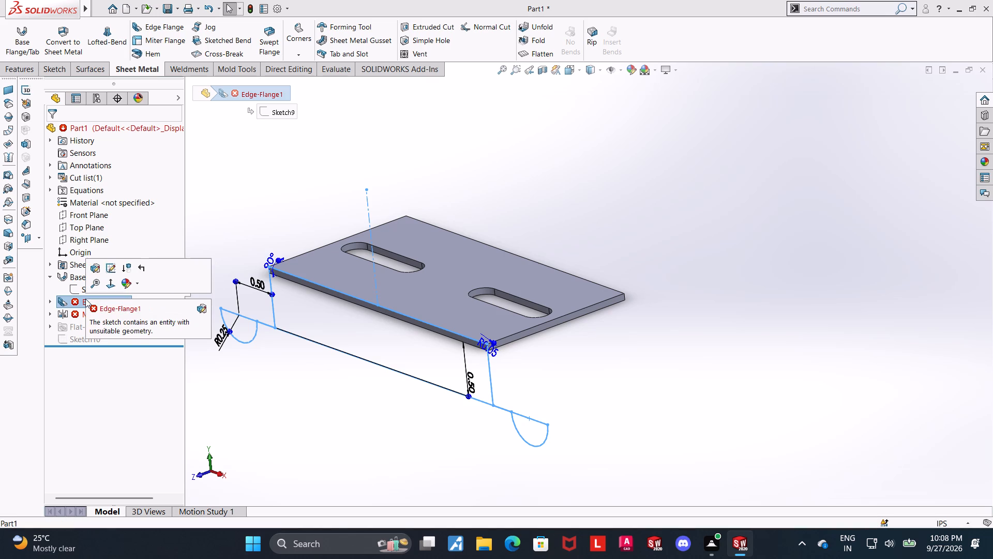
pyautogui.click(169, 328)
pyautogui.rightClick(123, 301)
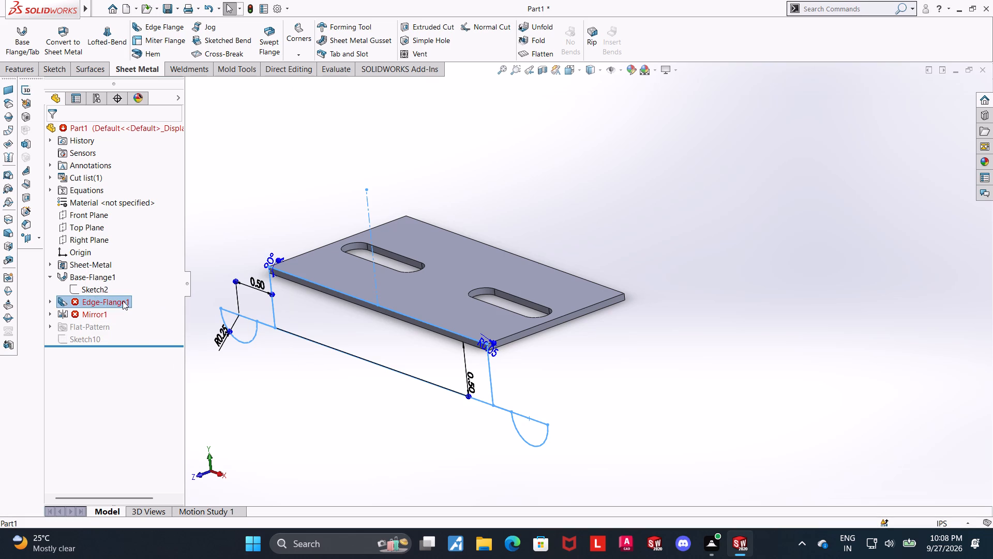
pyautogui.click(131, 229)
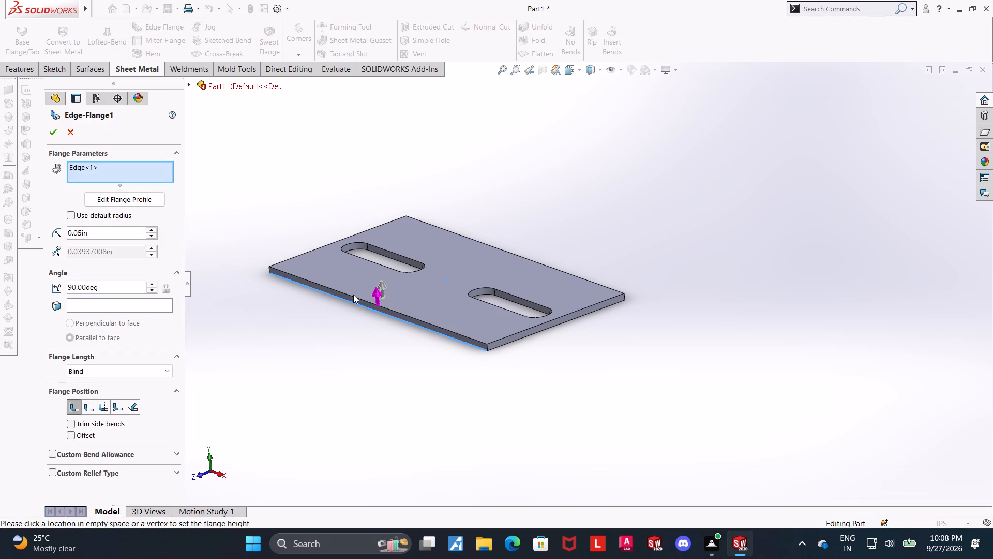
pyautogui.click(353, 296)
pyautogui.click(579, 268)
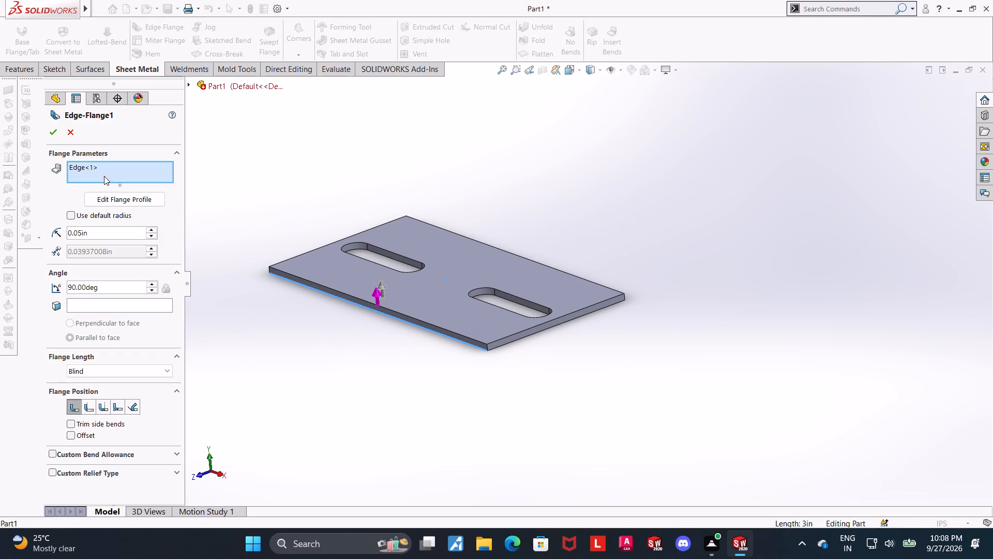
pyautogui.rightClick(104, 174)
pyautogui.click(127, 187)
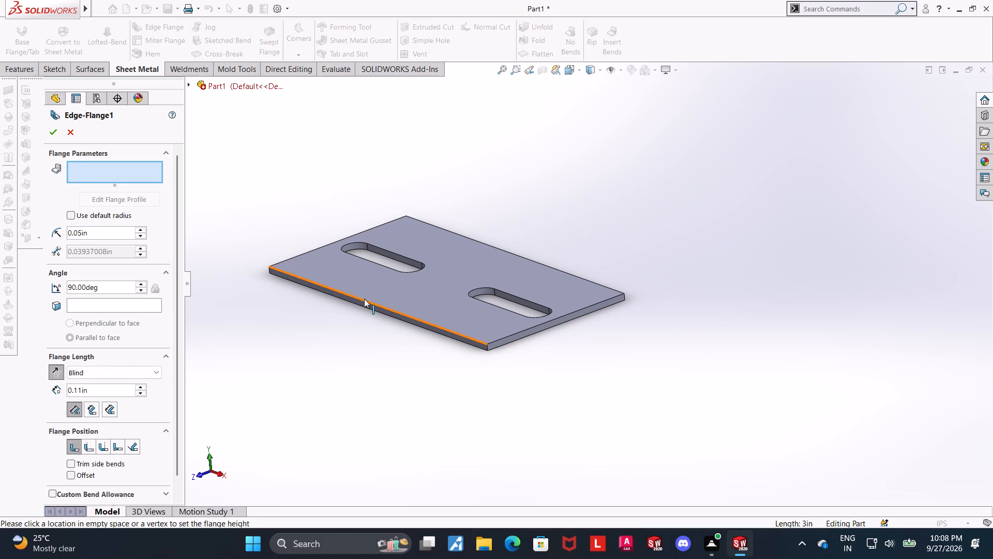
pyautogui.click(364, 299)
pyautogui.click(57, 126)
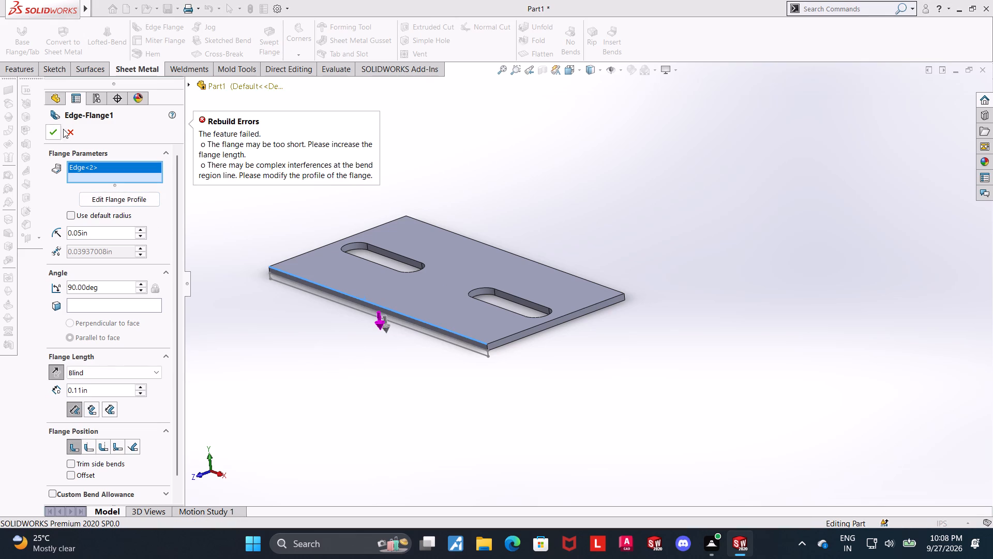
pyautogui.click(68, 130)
# Delete the mirror feature of the edge flange.
pyautogui.rightClick(89, 314)
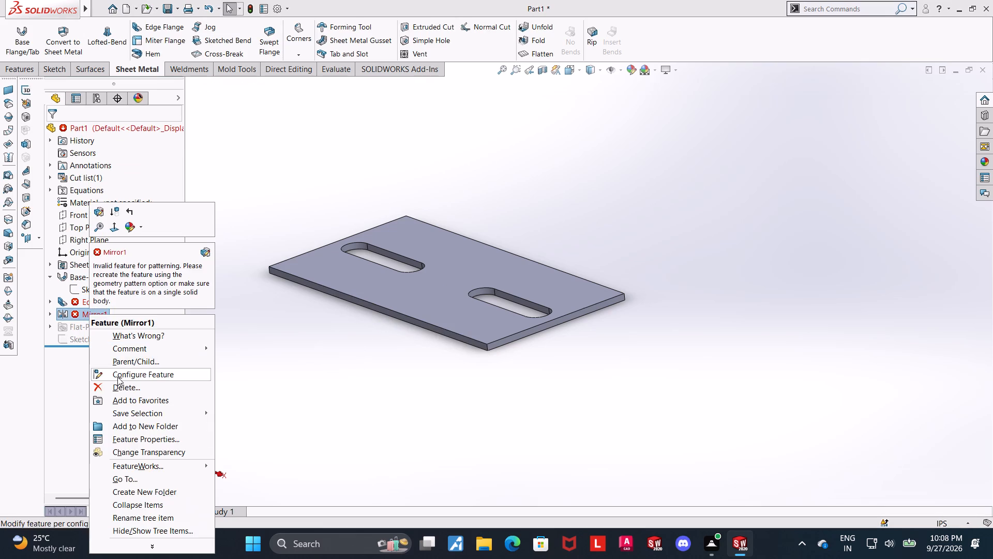
pyautogui.click(118, 384)
pyautogui.click(565, 204)
pyautogui.click(370, 81)
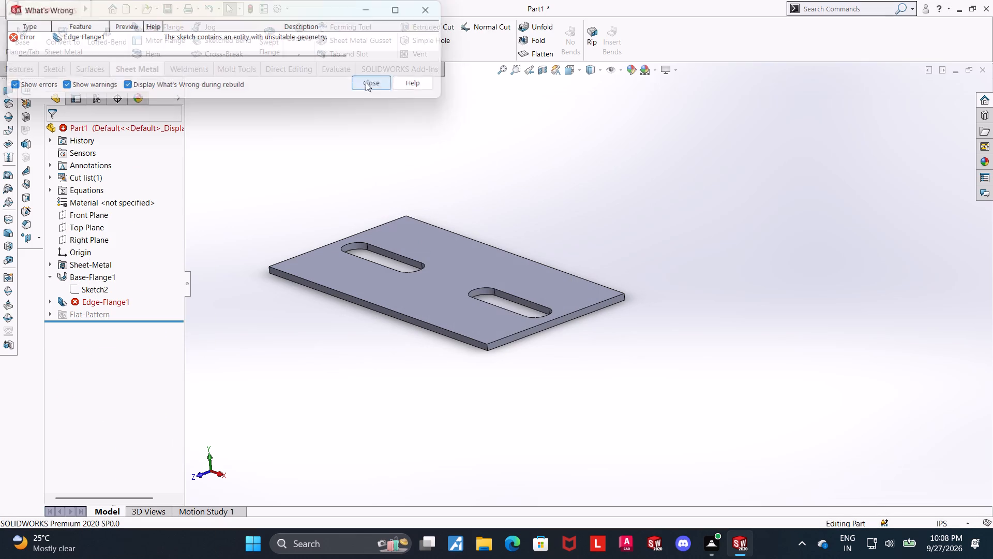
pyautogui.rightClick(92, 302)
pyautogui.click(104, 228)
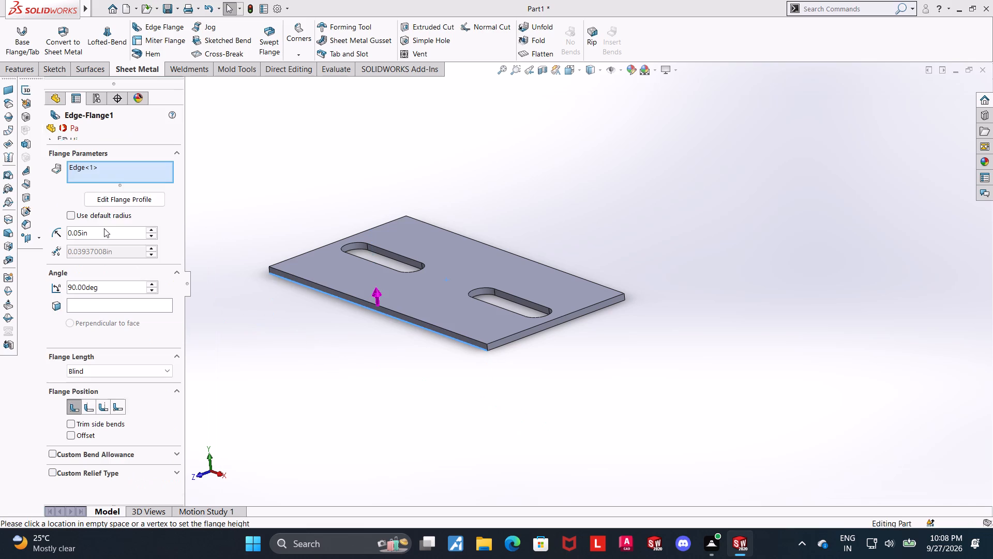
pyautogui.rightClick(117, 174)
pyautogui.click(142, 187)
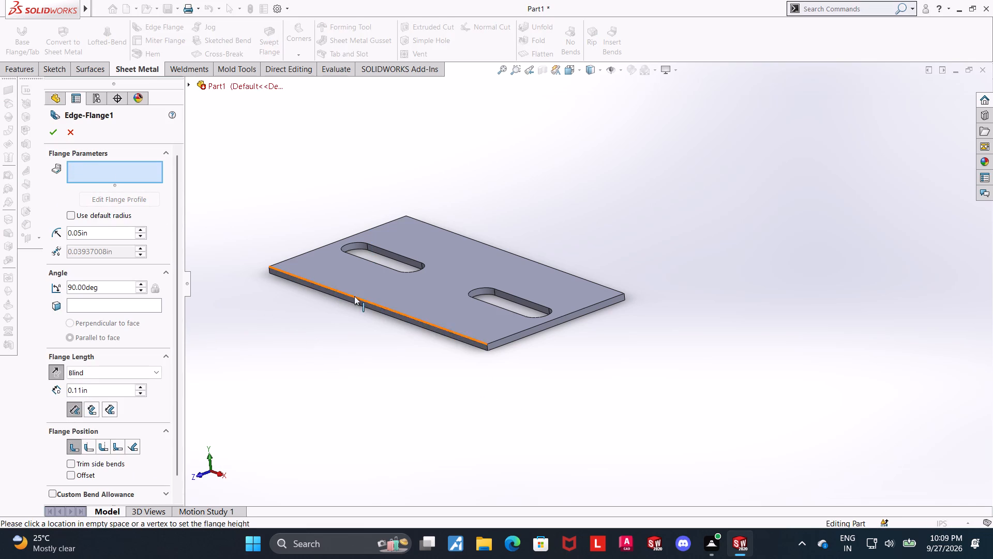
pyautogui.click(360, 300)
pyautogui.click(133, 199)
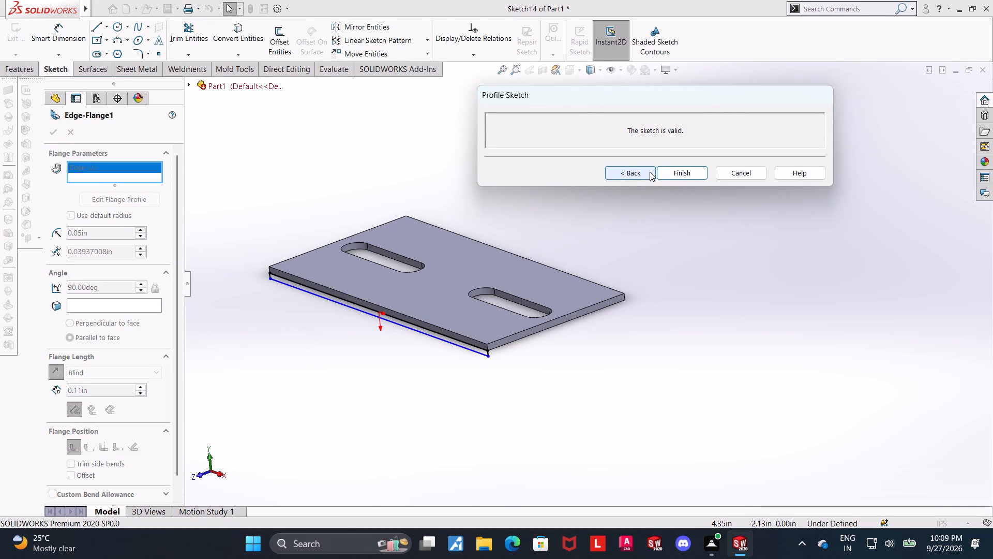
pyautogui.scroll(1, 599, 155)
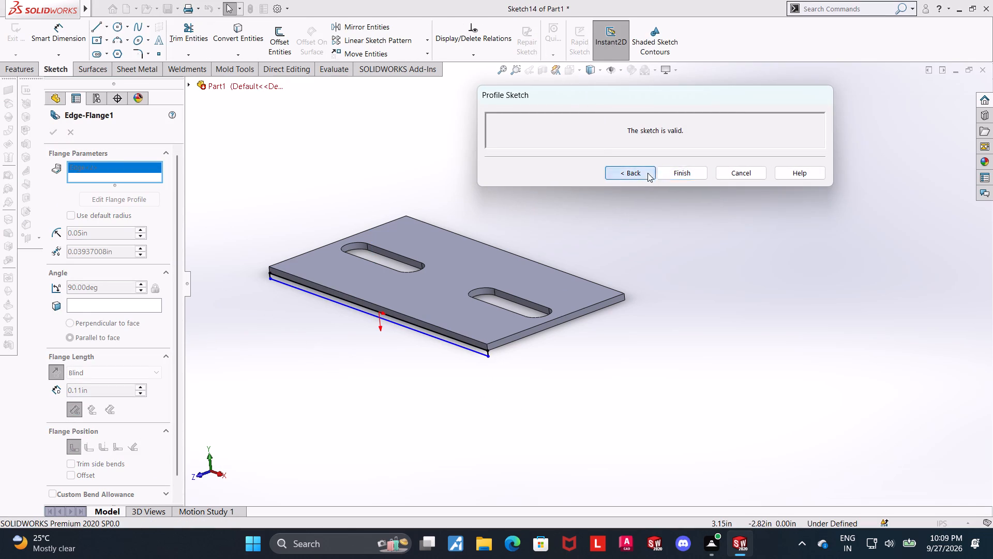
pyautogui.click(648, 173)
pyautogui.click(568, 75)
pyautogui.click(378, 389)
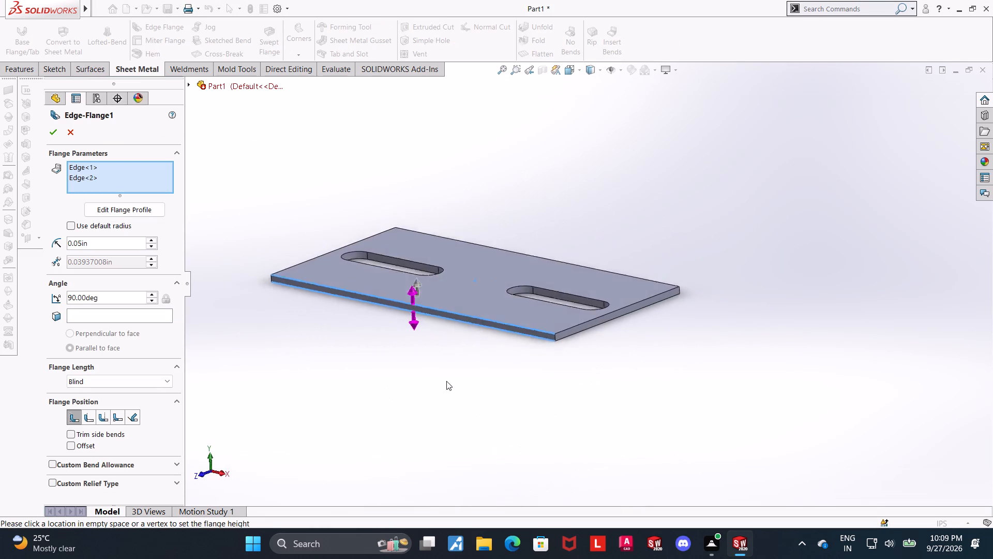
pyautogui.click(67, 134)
# Delete the failed edge flange together with its dependent sketch.
pyautogui.rightClick(91, 301)
pyautogui.click(119, 376)
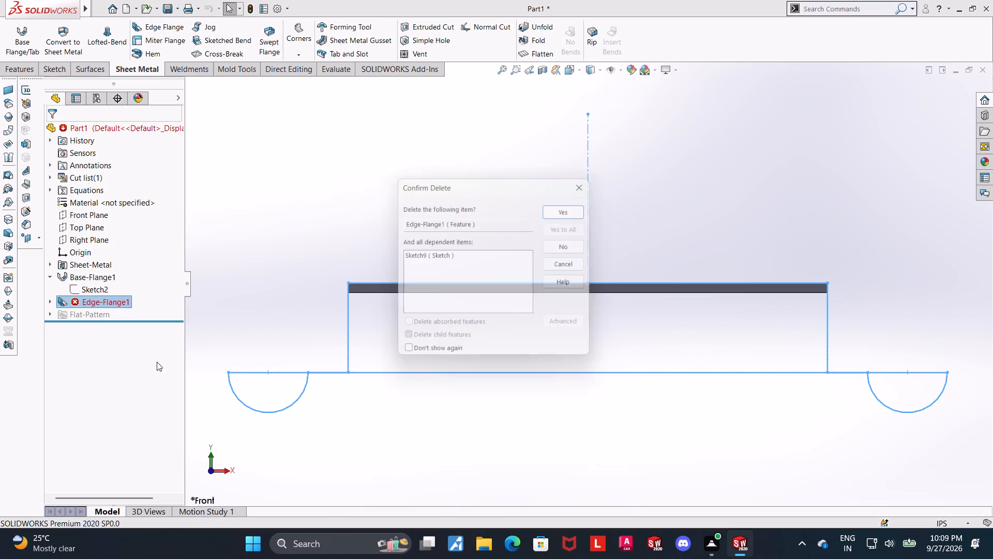
pyautogui.click(591, 199)
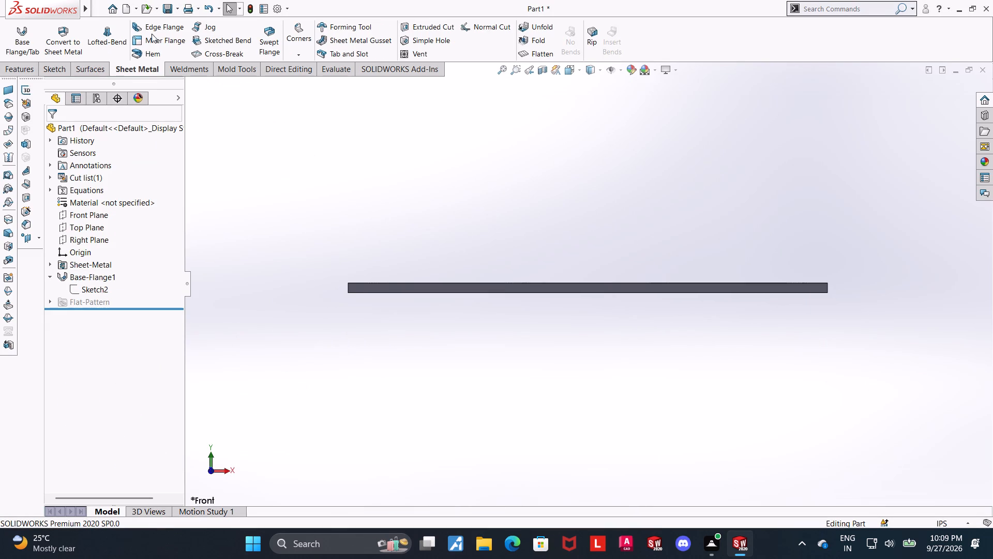
# Start an edge flange on the base's upper front long edge, about 0.62 in downward, with a custom bend radius of 0.05 in.
pyautogui.click(161, 29)
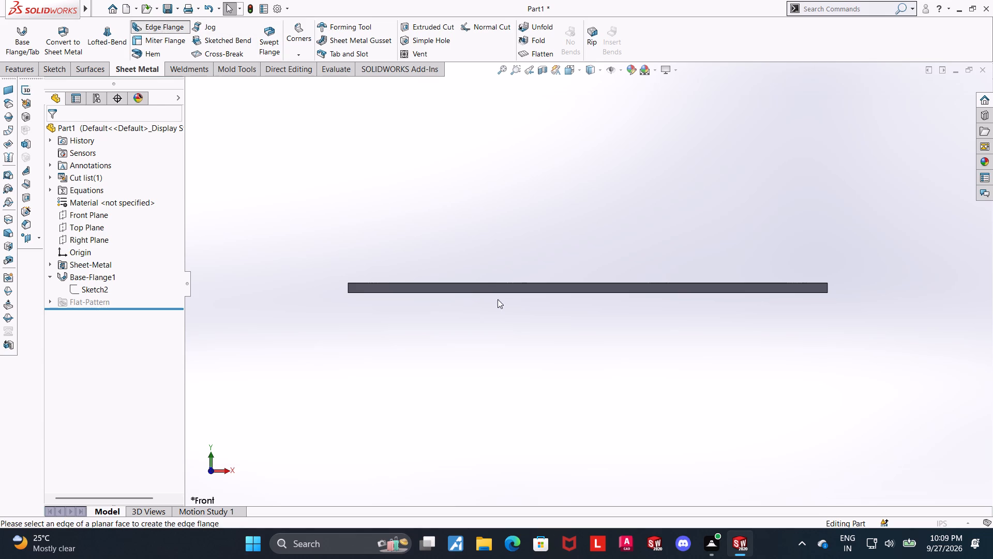
pyautogui.click(490, 284)
pyautogui.click(495, 392)
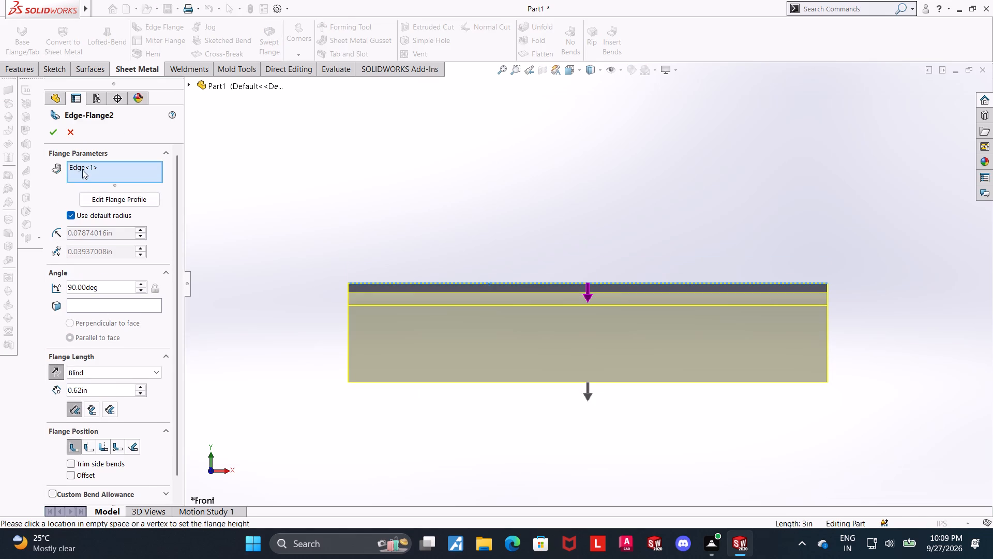
pyautogui.click(70, 217)
pyautogui.moveTo(122, 236); pyautogui.dragTo(0, 236)
pyautogui.write('0.')
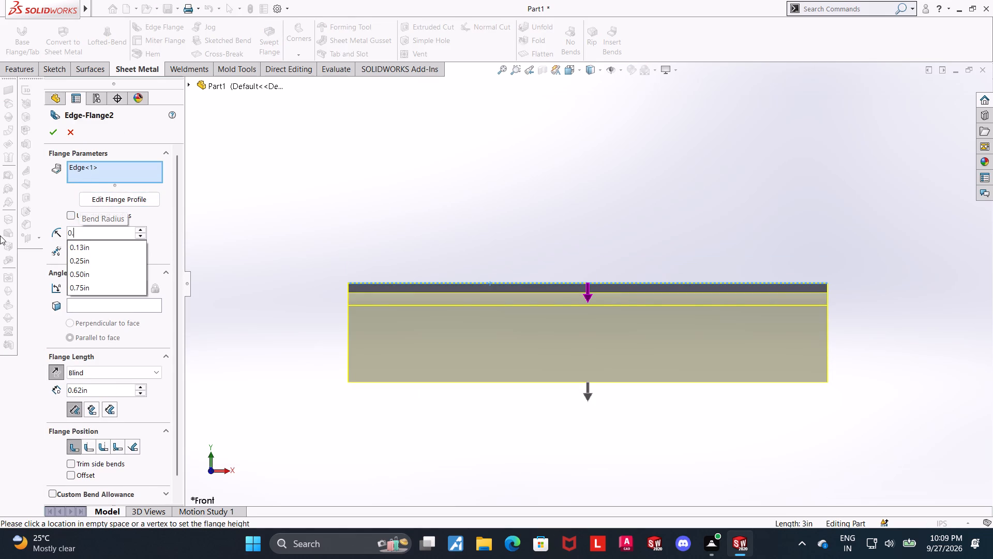
pyautogui.press('0')
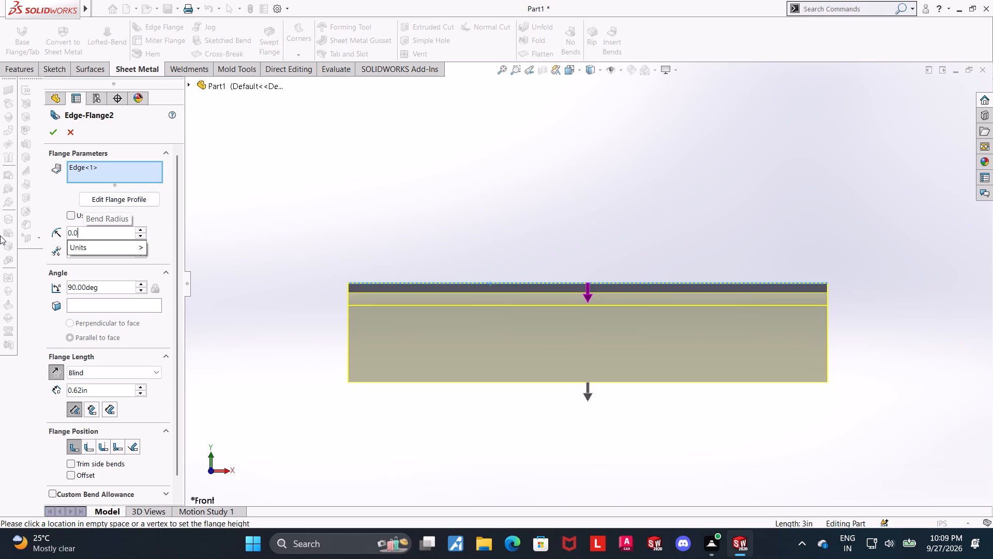
pyautogui.press('5')
pyautogui.press('Return')
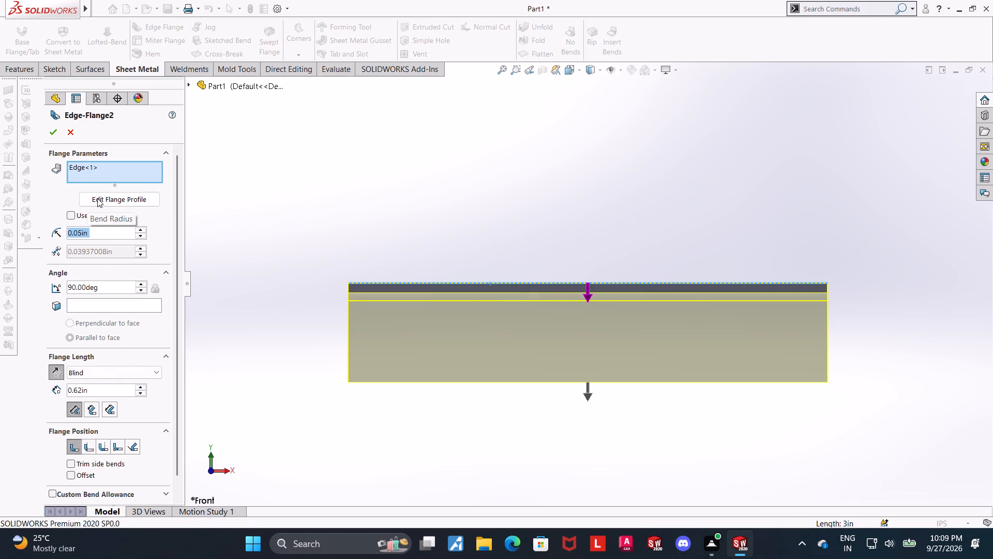
# Edit the flange profile and dimension its height from the base's upper edge to the bottom line as 0.5 in.
pyautogui.click(130, 204)
pyautogui.click(59, 37)
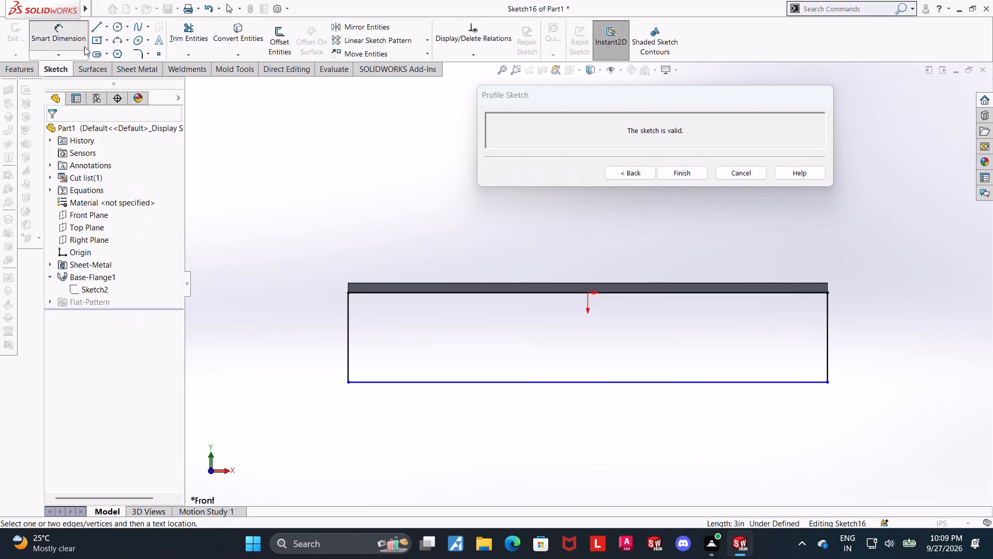
pyautogui.click(370, 284)
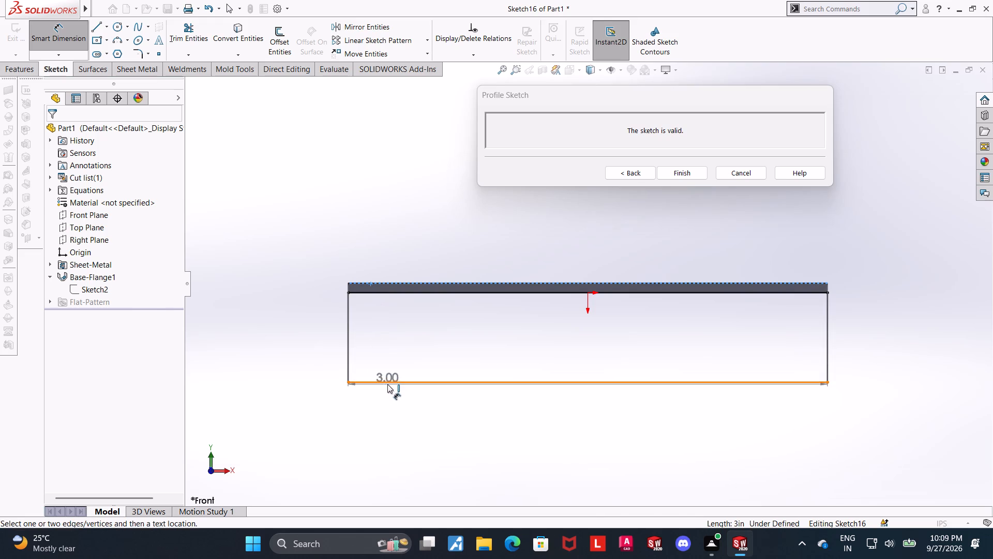
pyautogui.click(387, 384)
pyautogui.click(268, 337)
pyautogui.write('0.')
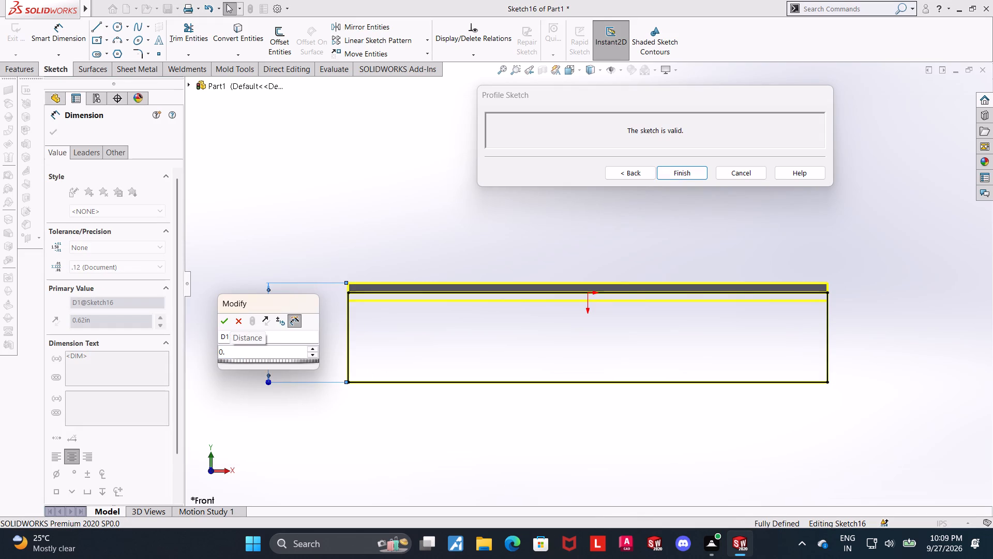
pyautogui.press('5')
pyautogui.press('Return')
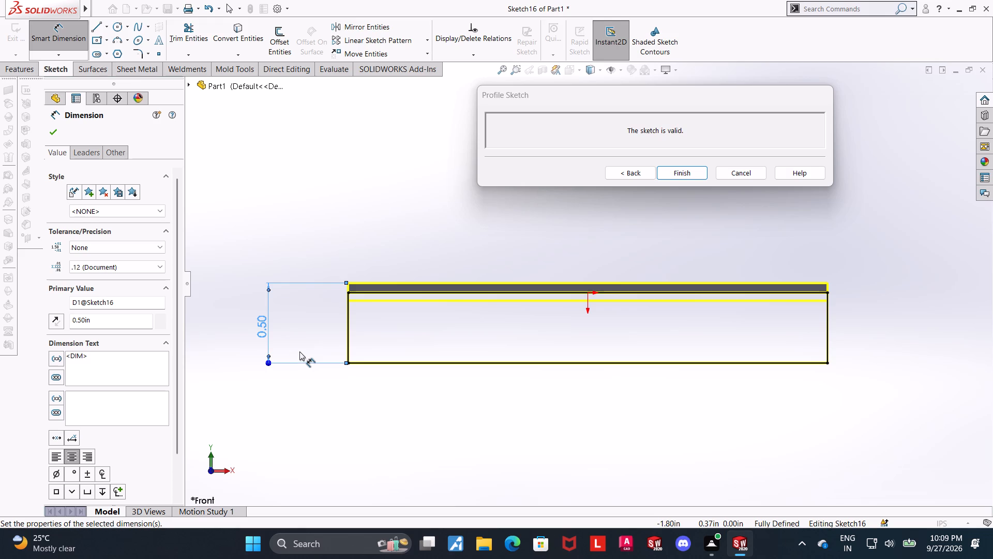
pyautogui.moveTo(340, 398); pyautogui.dragTo(345, 401)
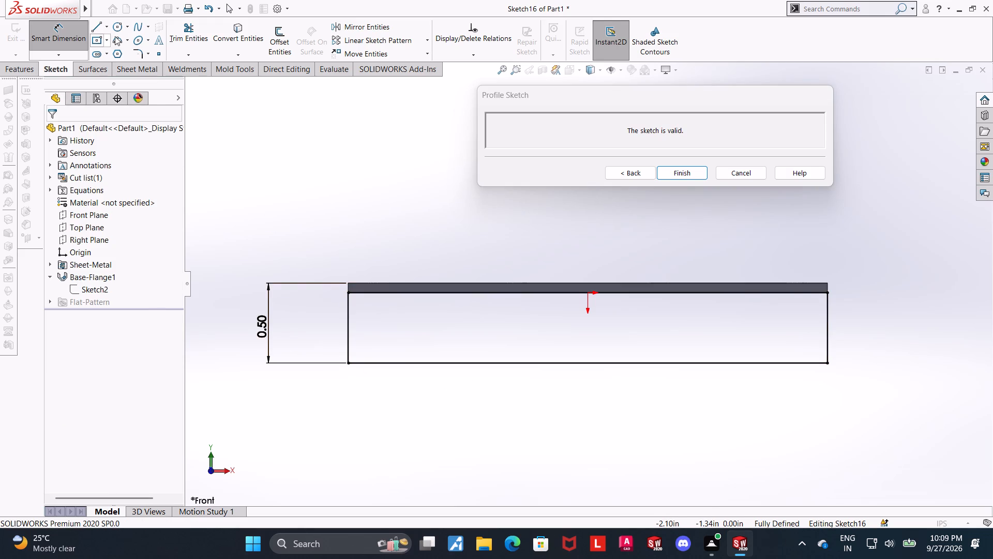
# Sketch a three-point semicircular arc of about 0.29 in radius rising from the left part of the profile's bottom line.
pyautogui.click(116, 39)
pyautogui.click(398, 364)
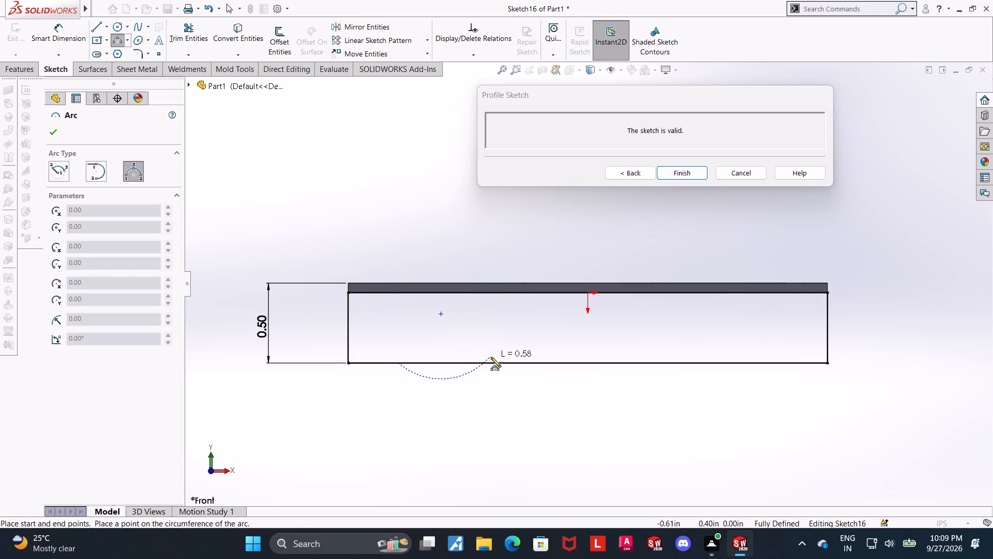
pyautogui.click(491, 361)
pyautogui.click(476, 331)
pyautogui.press('Escape')
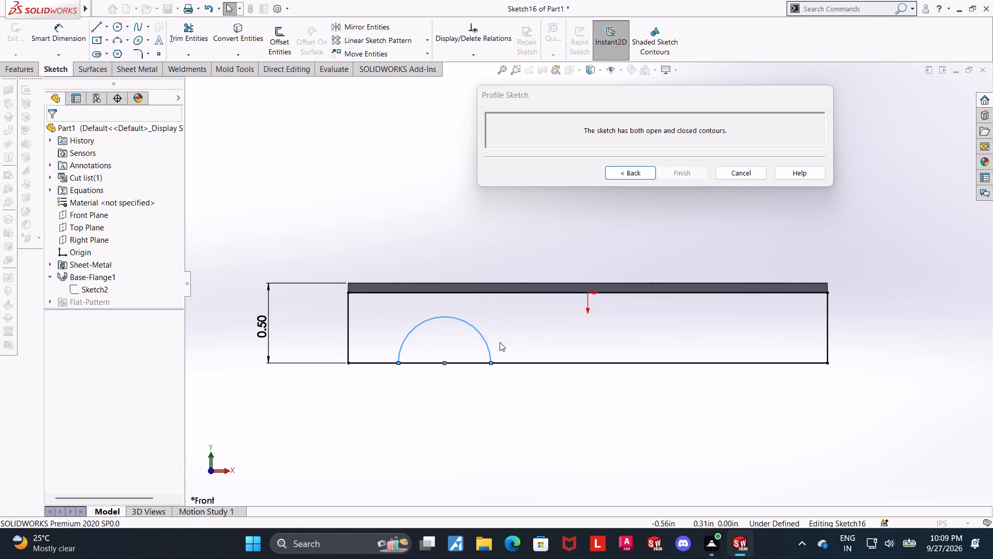
# Dimension the arc's radius as 0.25 in.
pyautogui.click(65, 35)
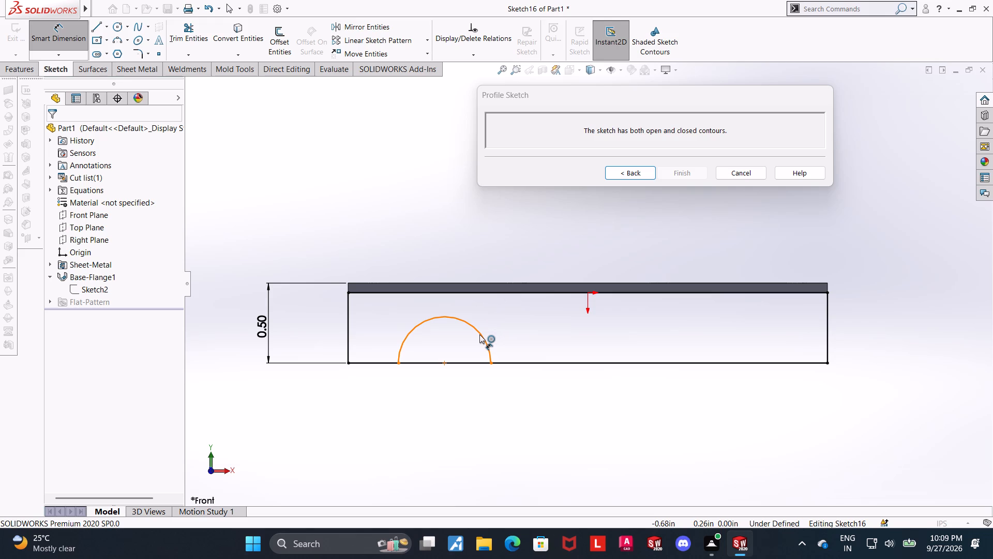
pyautogui.click(479, 334)
pyautogui.click(510, 320)
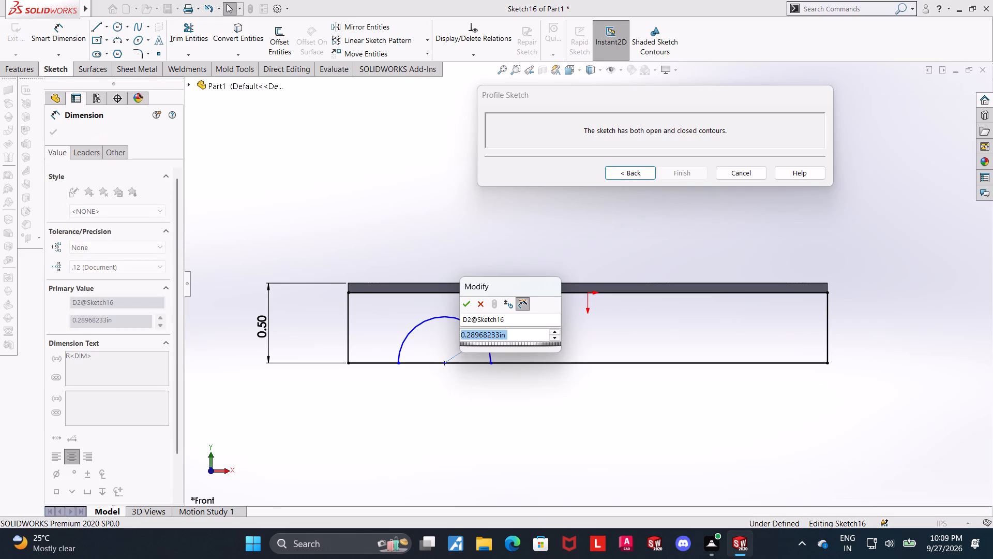
pyautogui.write('0.25')
pyautogui.press('Return')
pyautogui.press('Escape')
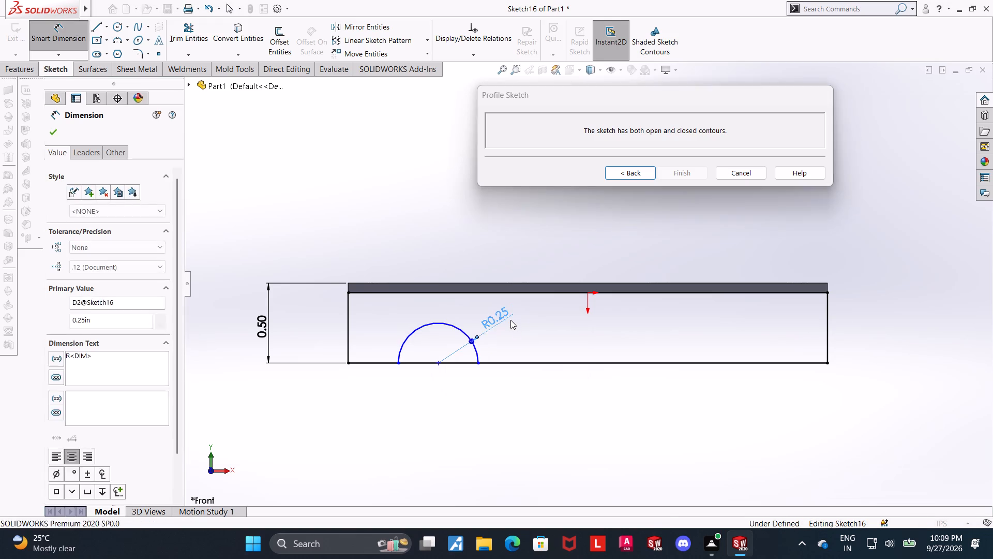
pyautogui.press('Escape')
# Add a horizontal relation between the arc's two endpoints and its centre point.
pyautogui.scroll(-1, 461, 337)
pyautogui.click(441, 440)
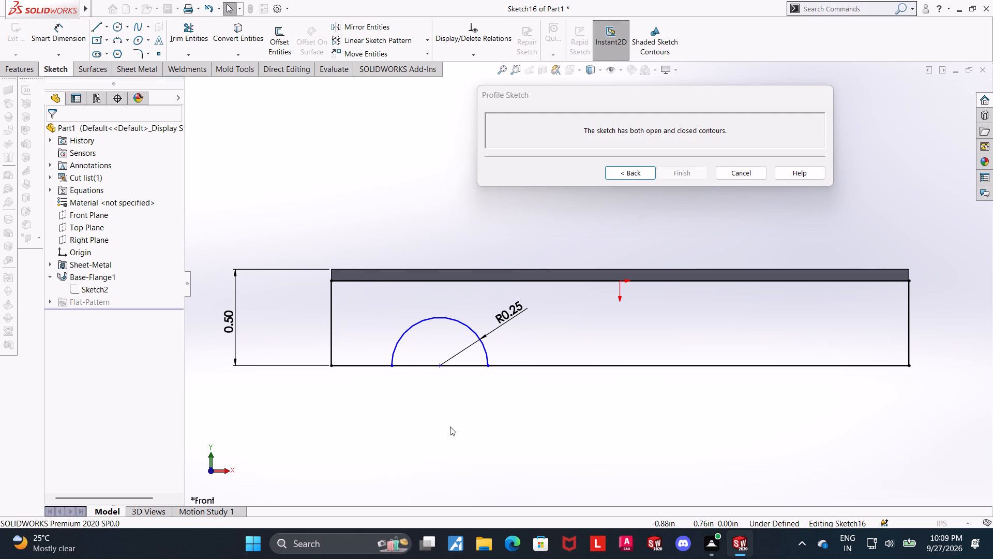
pyautogui.keyDown('ctrl'); pyautogui.click(391, 365); pyautogui.keyUp('ctrl')
pyautogui.keyDown('ctrl'); pyautogui.click(439, 368); pyautogui.keyUp('ctrl')
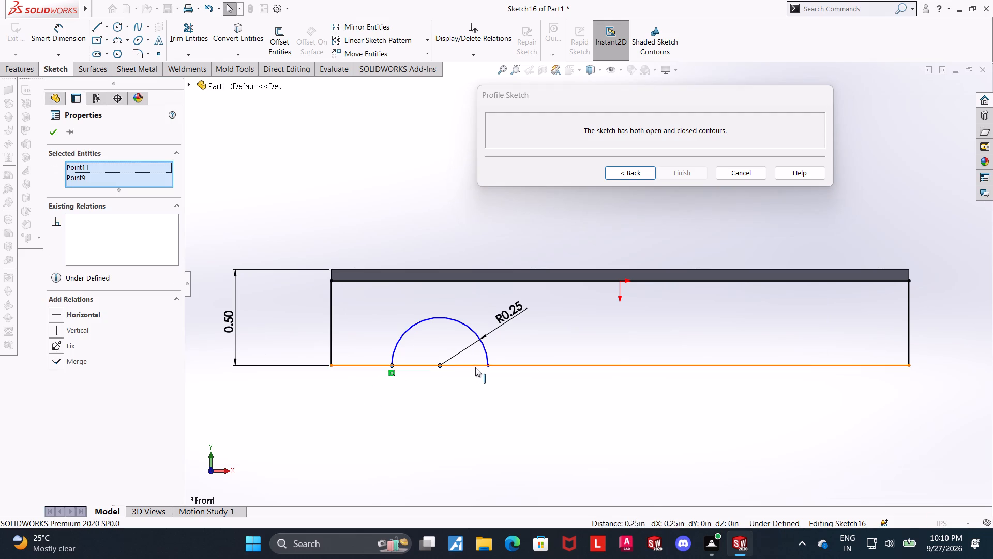
pyautogui.keyDown('ctrl'); pyautogui.click(486, 366); pyautogui.keyUp('ctrl')
pyautogui.click(56, 324)
pyautogui.click(317, 428)
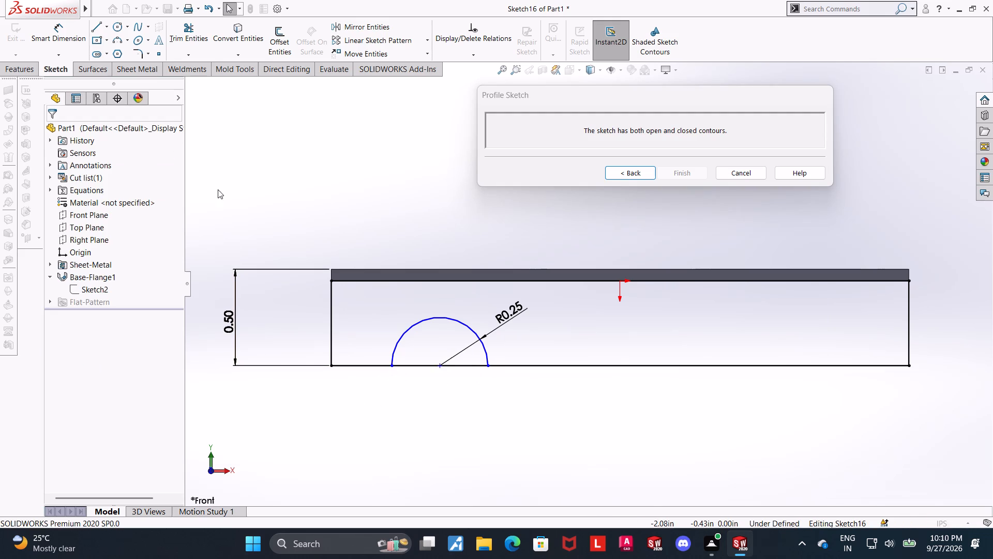
# Trim away the segment of the bottom line between the arc's endpoints to open the semicircular cutout.
pyautogui.click(173, 36)
pyautogui.moveTo(427, 349); pyautogui.dragTo(415, 383)
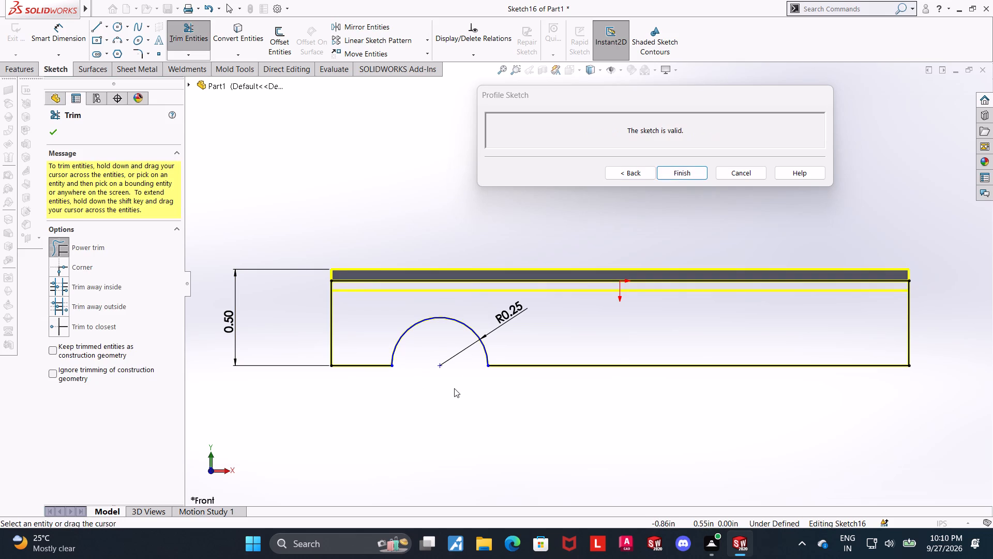
pyautogui.press('Escape')
# Dimension the arc's centre 0.5 in from the profile's left vertical line.
pyautogui.click(45, 32)
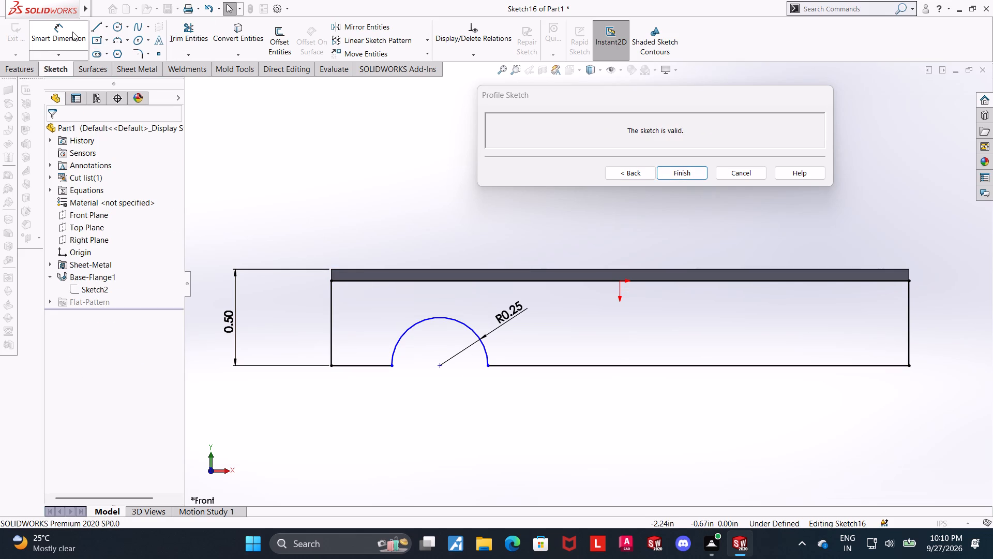
pyautogui.doubleClick(72, 31)
pyautogui.click(440, 366)
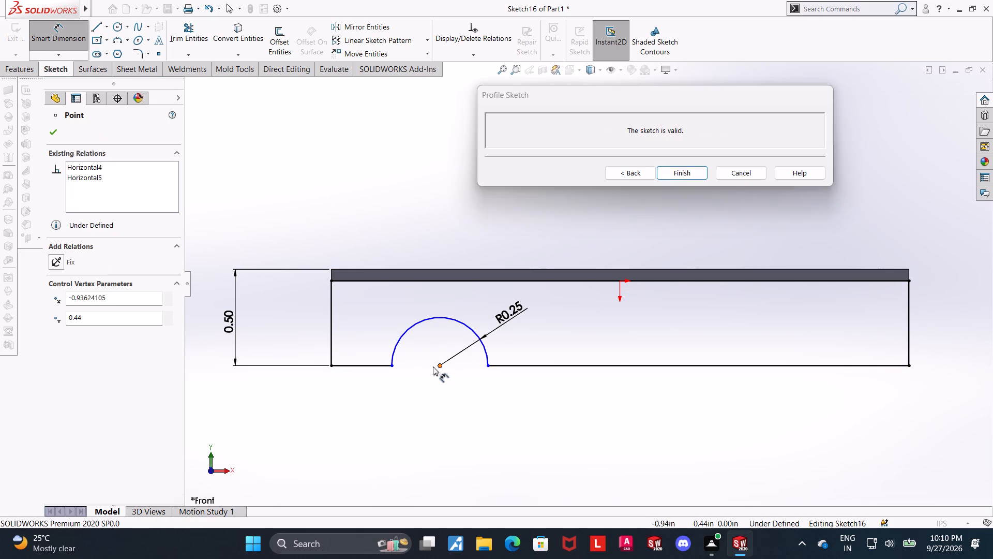
pyautogui.click(329, 344)
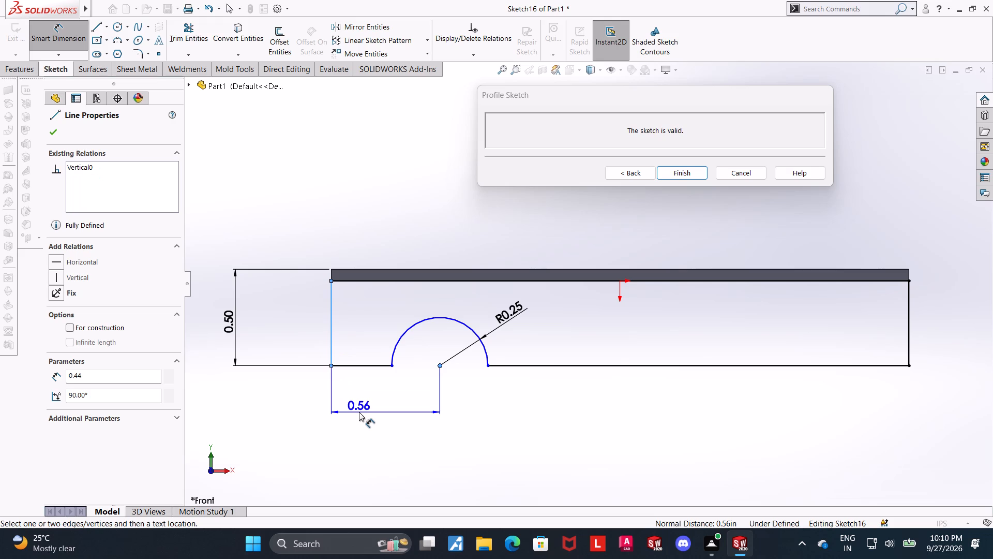
pyautogui.click(359, 412)
pyautogui.write('0.5')
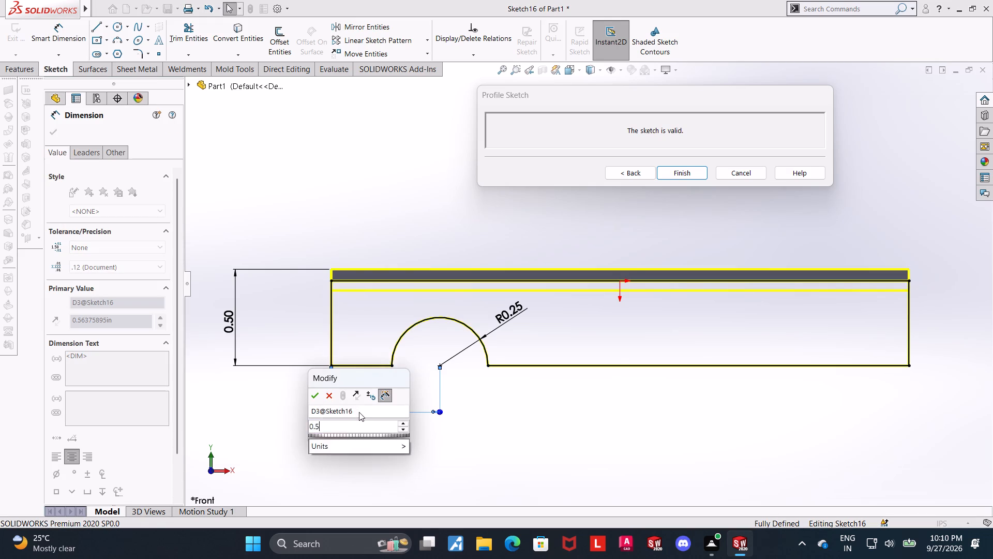
pyautogui.press('Return')
pyautogui.press('Escape')
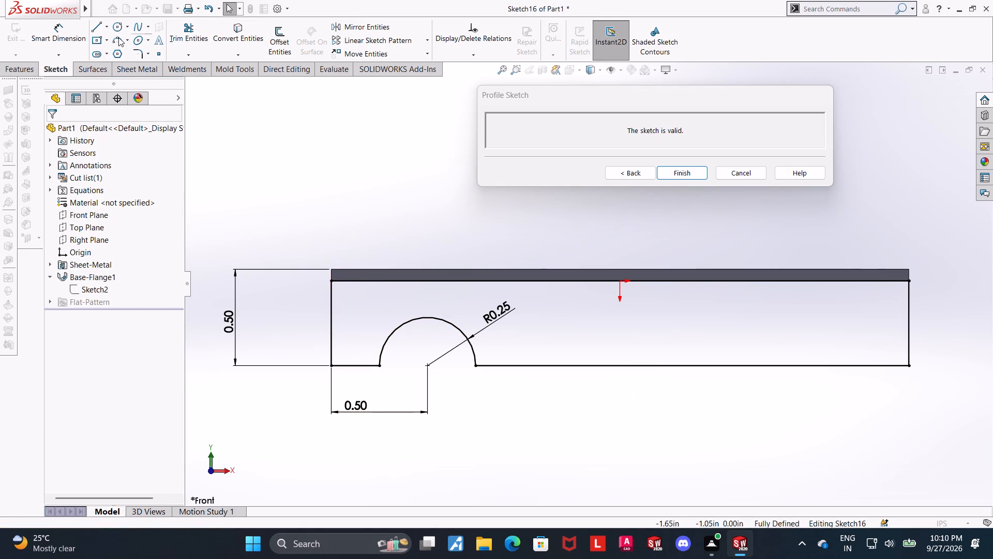
# Draw a vertical centerline about 0.76 in long downward from the sketch origin past the profile's bottom line.
pyautogui.click(107, 26)
pyautogui.click(113, 51)
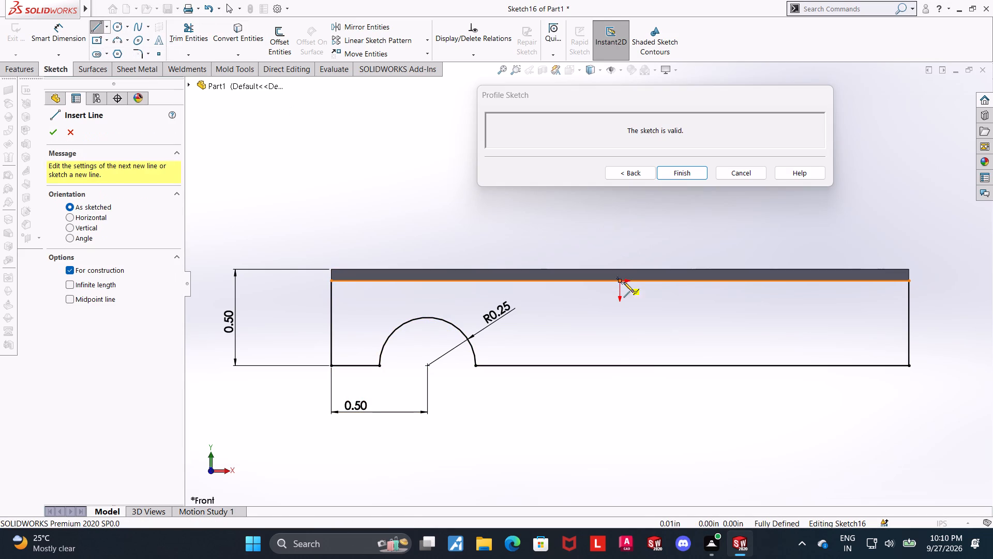
pyautogui.click(621, 283)
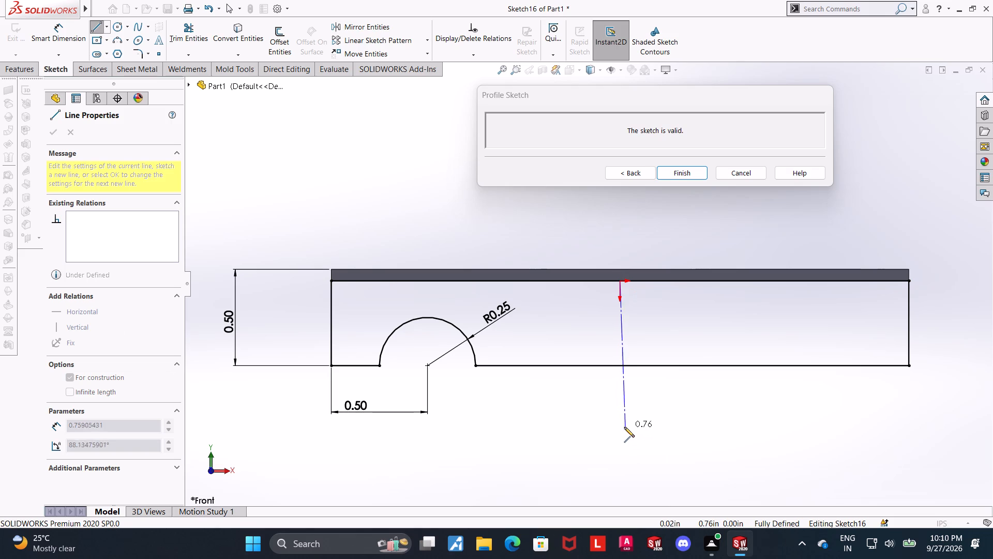
pyautogui.click(622, 428)
pyautogui.press('Escape')
pyautogui.press('Escape')
pyautogui.press('Escape')
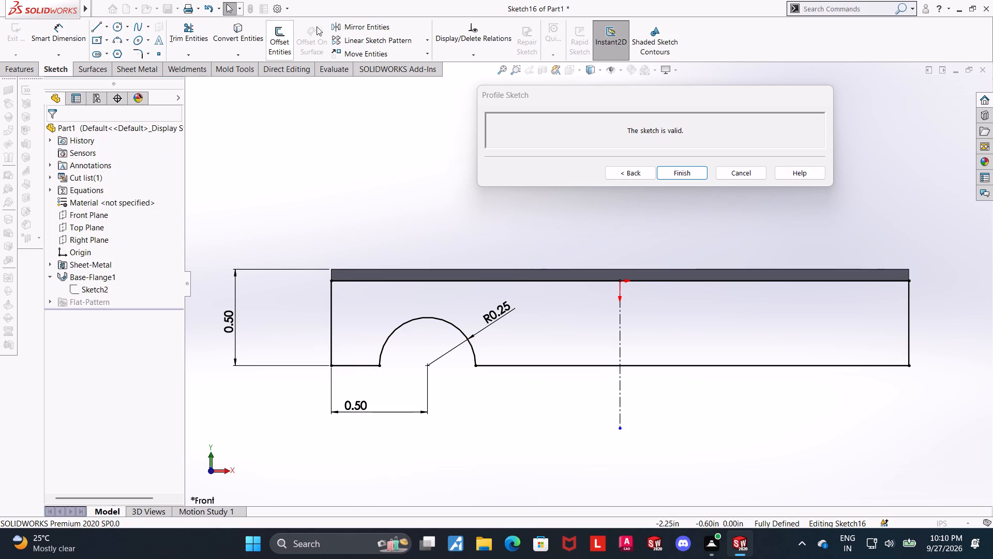
# Mirror the semicircular arc about the vertical centerline, keeping the original as a copy.
pyautogui.click(377, 30)
pyautogui.click(404, 321)
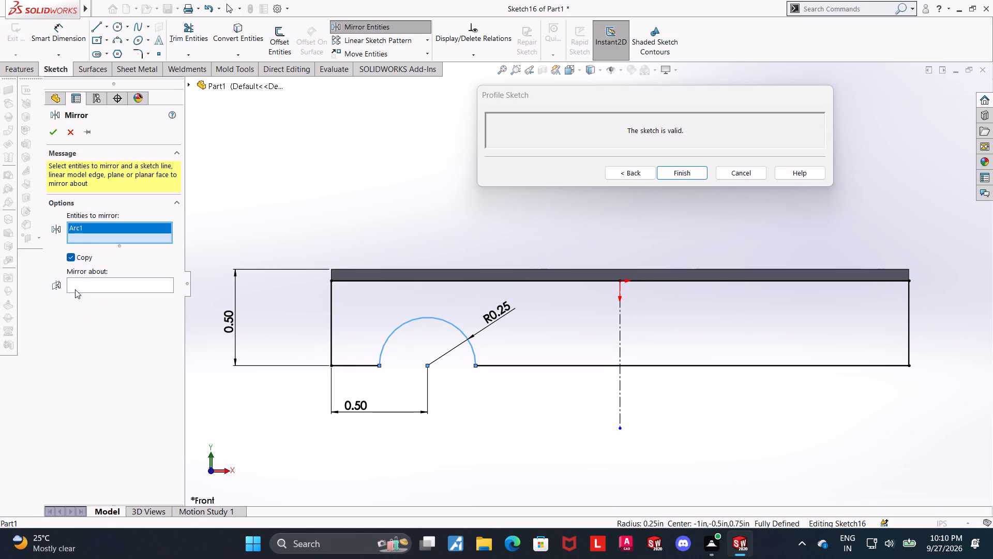
pyautogui.click(81, 285)
pyautogui.click(621, 340)
pyautogui.click(52, 131)
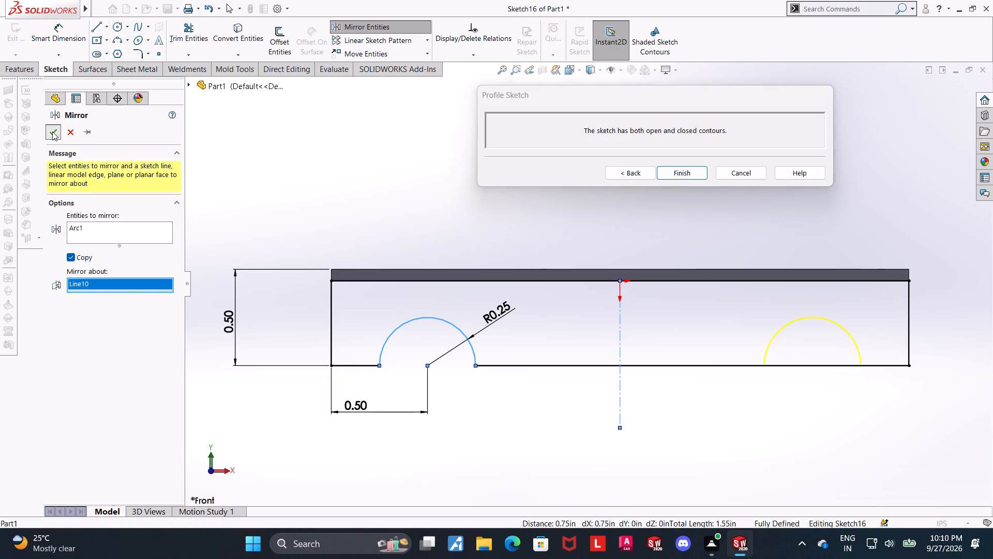
# Trim away the bottom line segment between the mirrored arc's endpoints to open the second semicircular cutout.
pyautogui.click(187, 40)
pyautogui.moveTo(804, 351); pyautogui.dragTo(806, 395)
pyautogui.press('Escape')
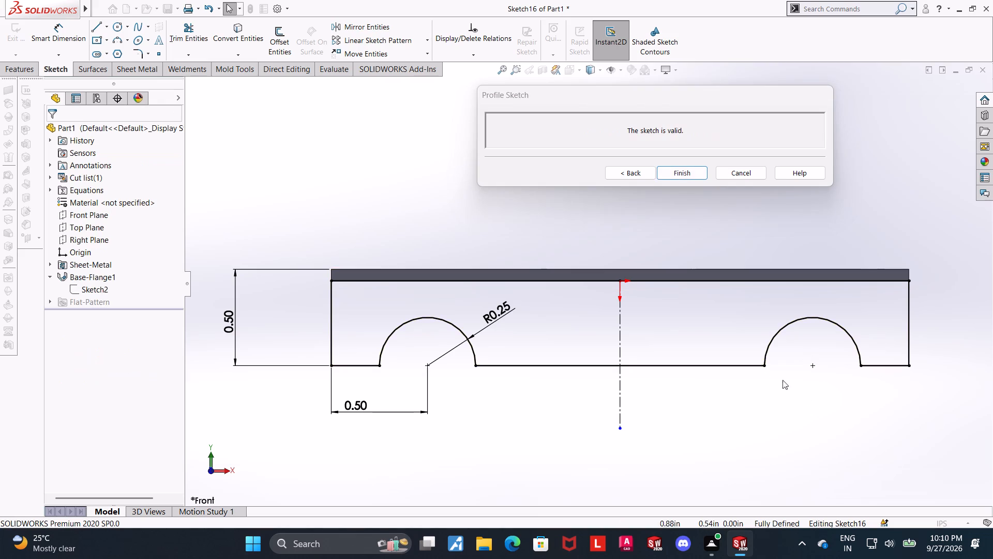
pyautogui.press('Escape')
# Return from the profile sketch to the edge flange settings and create the flange with both cutouts.
pyautogui.click(638, 174)
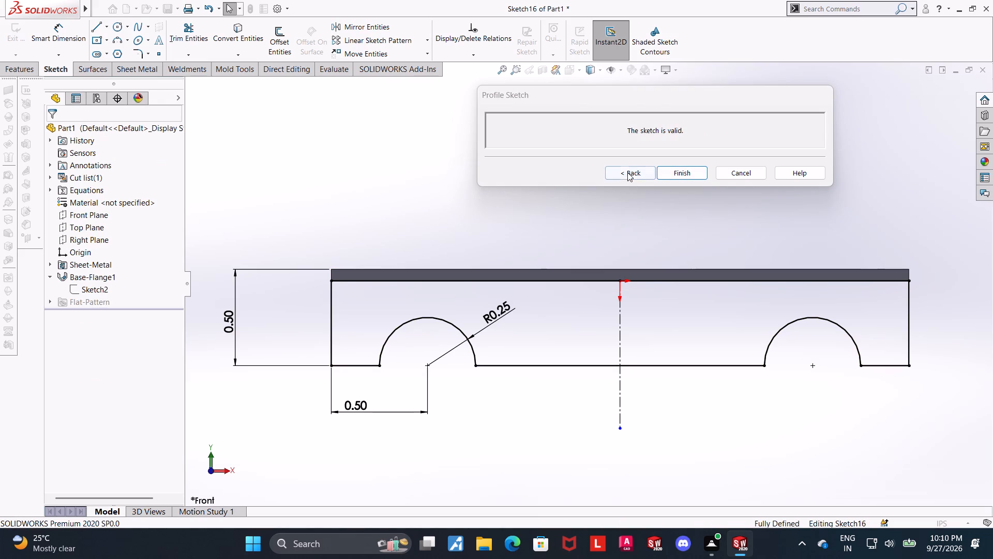
pyautogui.click(627, 172)
pyautogui.moveTo(467, 181); pyautogui.dragTo(435, 193, button='middle')
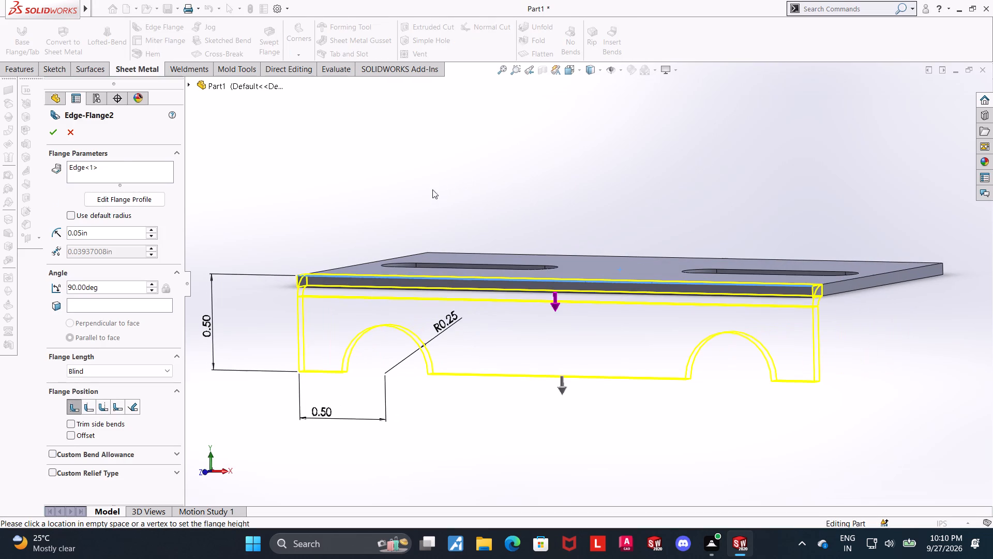
pyautogui.click(50, 130)
# Mirror the edge flange feature about the Front Plane onto the opposite side of the base flange.
pyautogui.scroll(1, 655, 192)
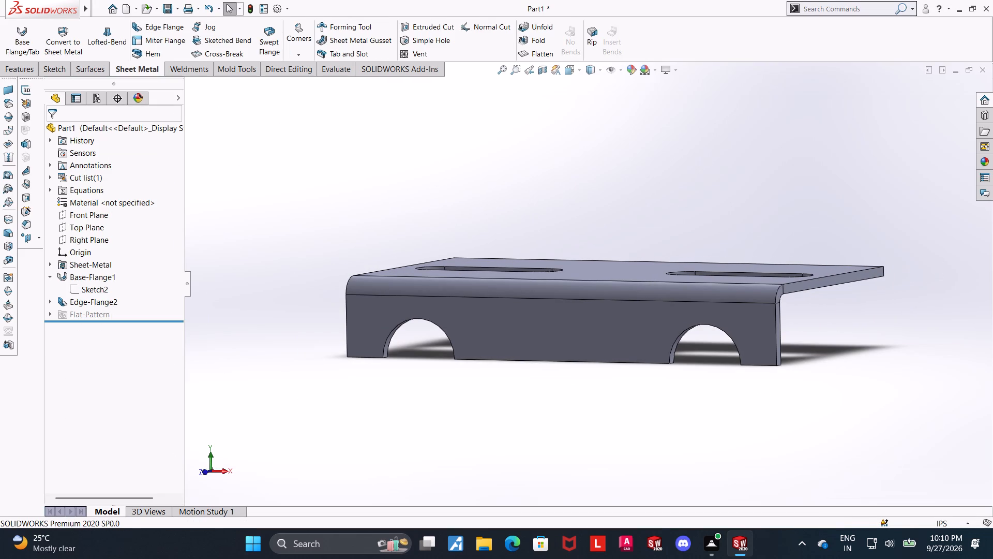
pyautogui.click(32, 66)
pyautogui.click(464, 53)
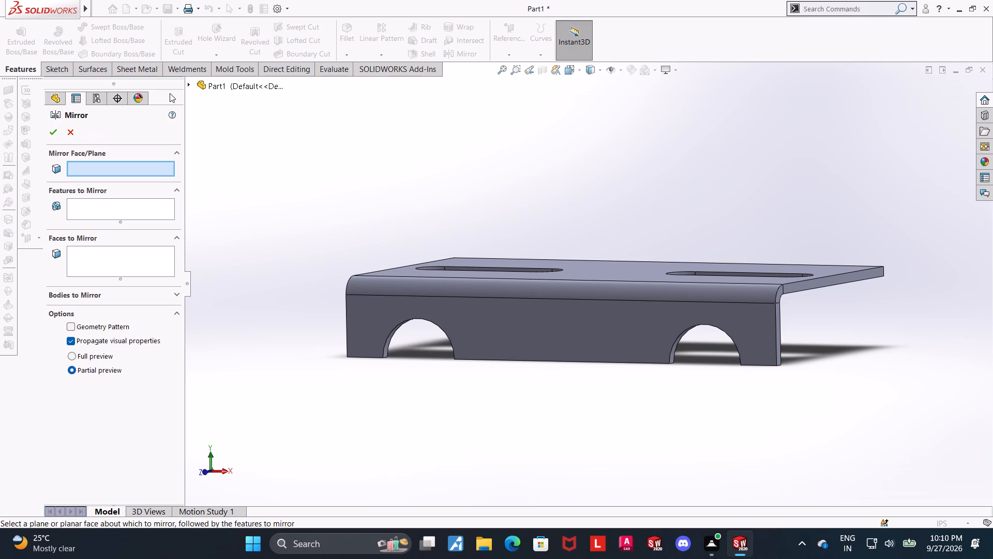
pyautogui.click(188, 87)
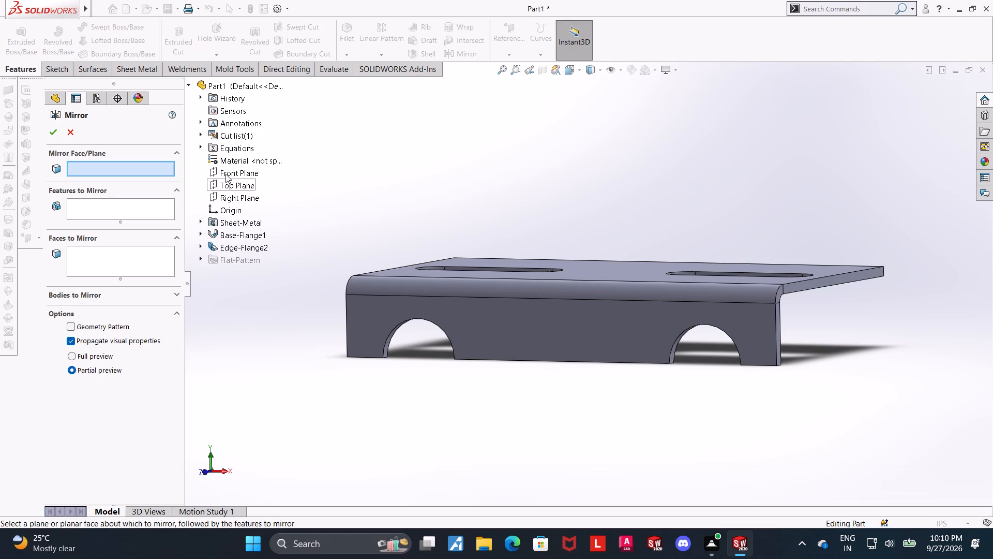
pyautogui.click(225, 174)
pyautogui.moveTo(647, 196); pyautogui.dragTo(599, 243, button='middle')
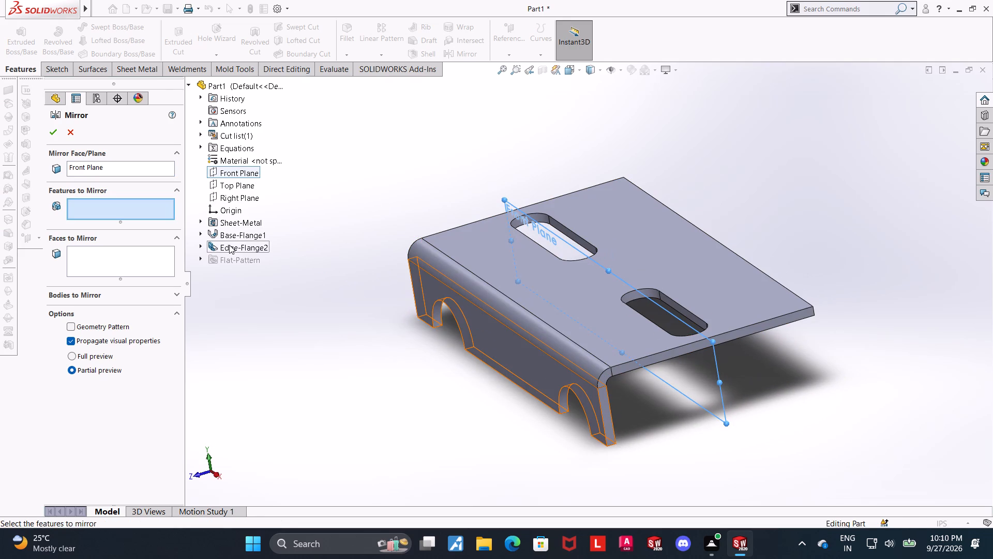
pyautogui.click(229, 249)
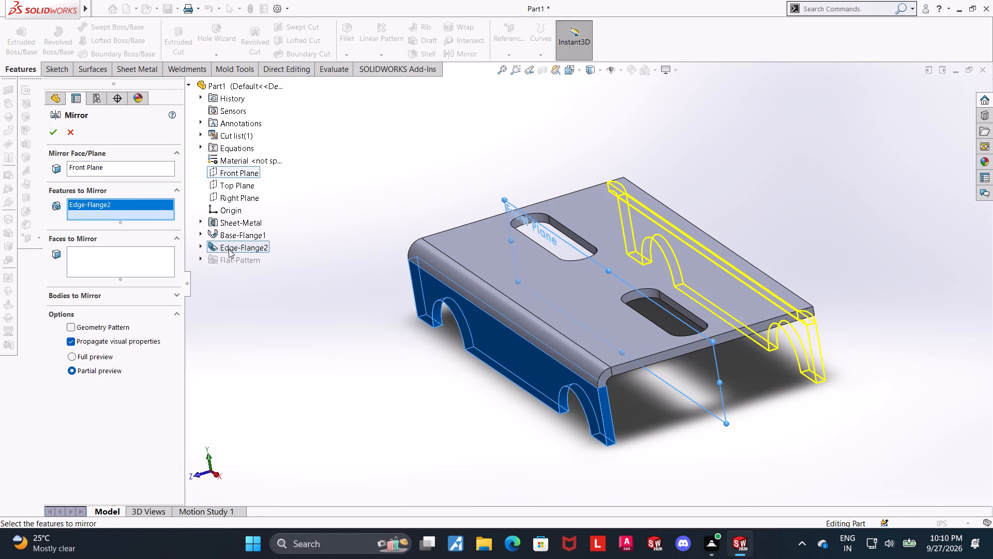
pyautogui.click(61, 133)
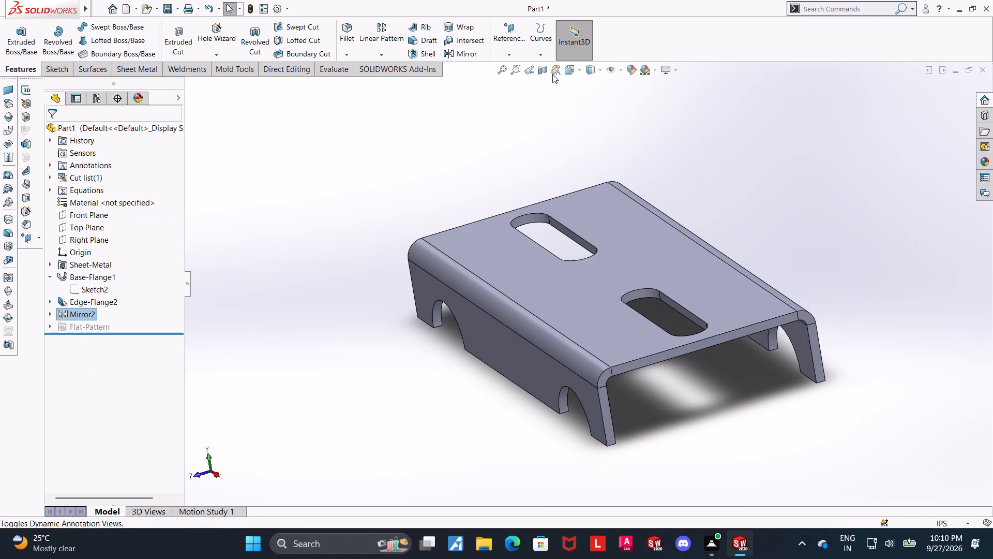
# Flatten the sheet metal part and inspect the flat pattern's slots, cutouts and end-edge corners from above.
pyautogui.click(122, 68)
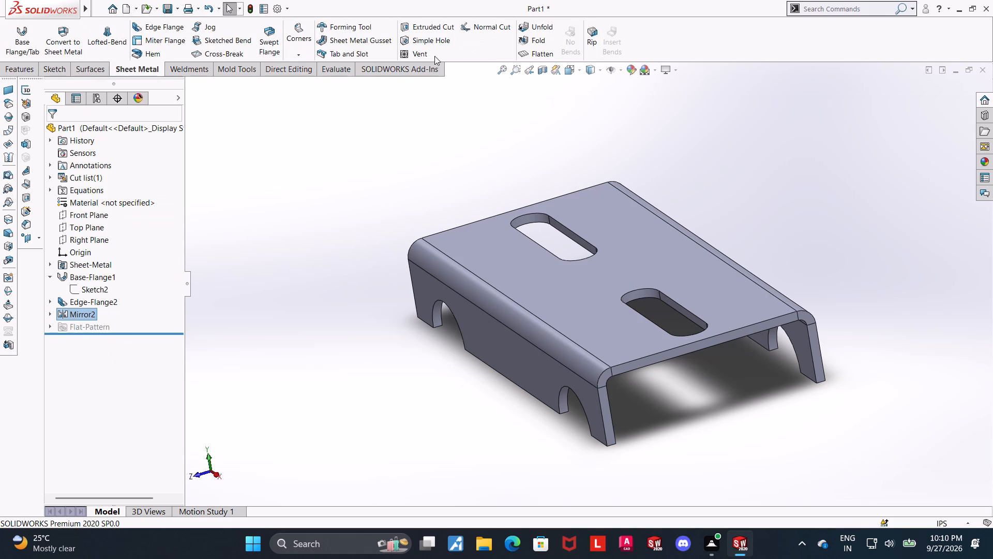
pyautogui.click(530, 54)
pyautogui.click(571, 75)
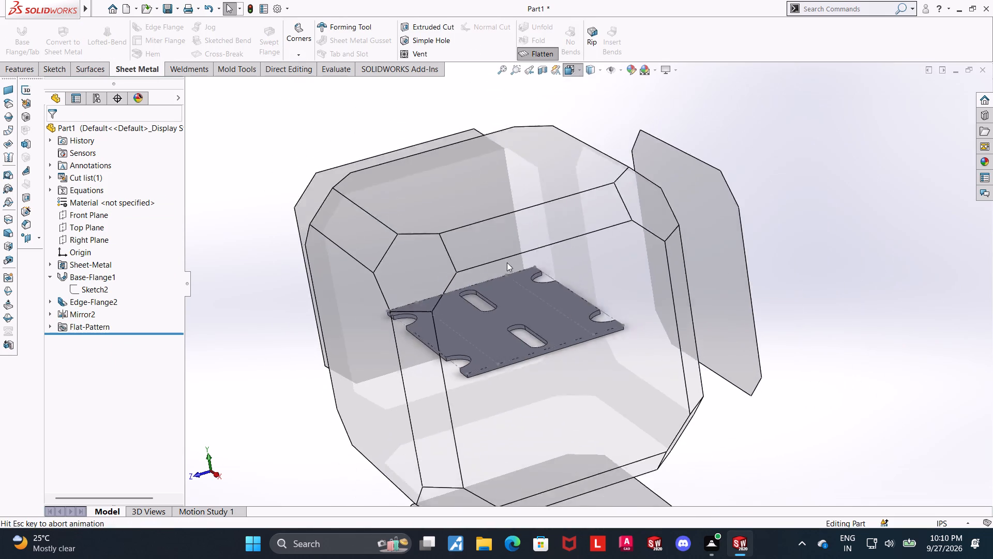
pyautogui.click(486, 243)
pyautogui.scroll(-3, 630, 126)
pyautogui.moveTo(926, 250); pyautogui.dragTo(932, 295, button='middle')
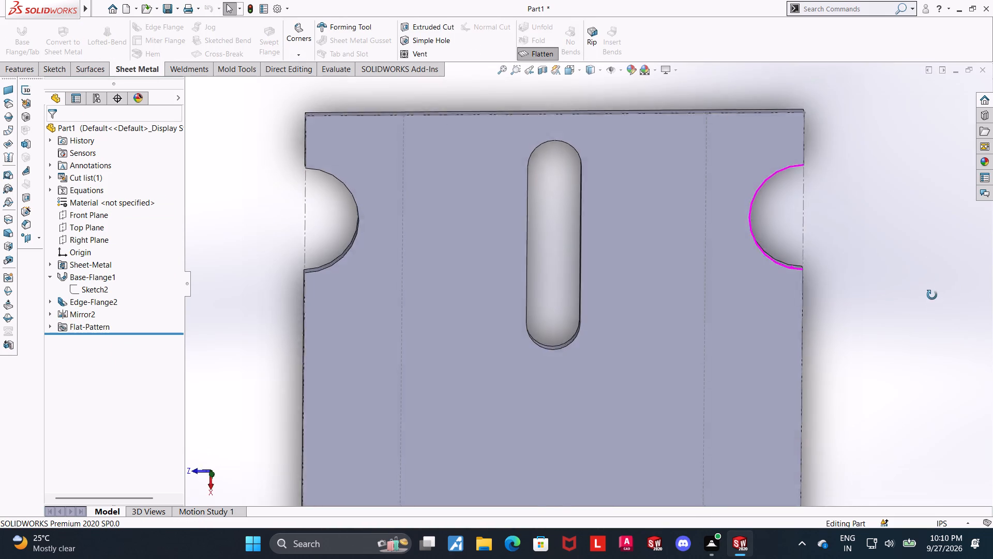
pyautogui.moveTo(932, 295); pyautogui.dragTo(934, 338, button='middle')
pyautogui.scroll(1, 934, 344)
pyautogui.click(870, 242)
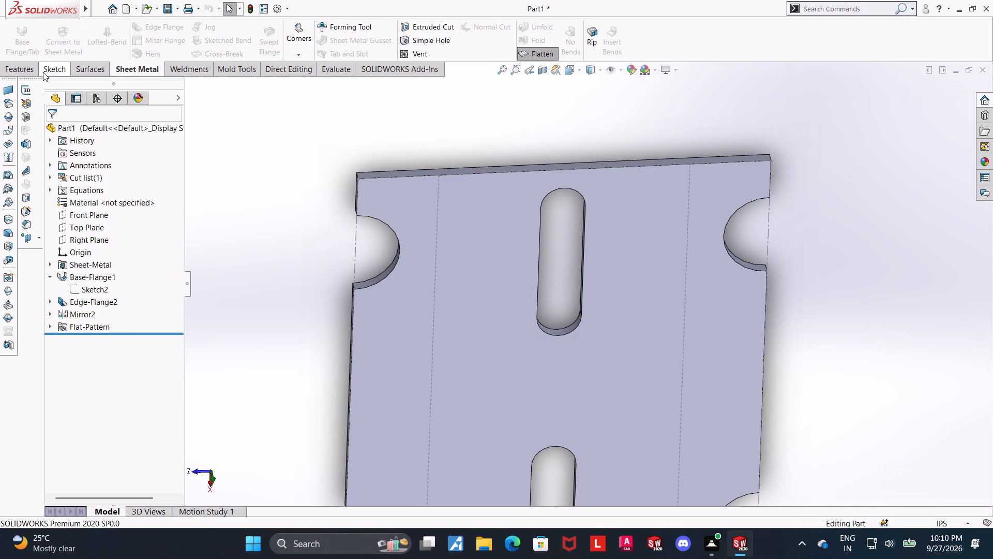
pyautogui.click(359, 176)
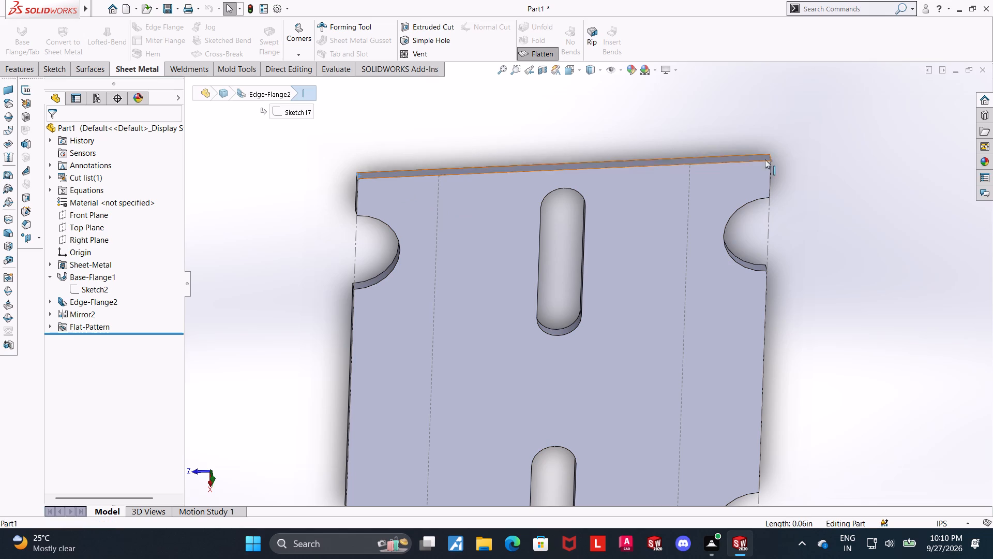
pyautogui.click(770, 157)
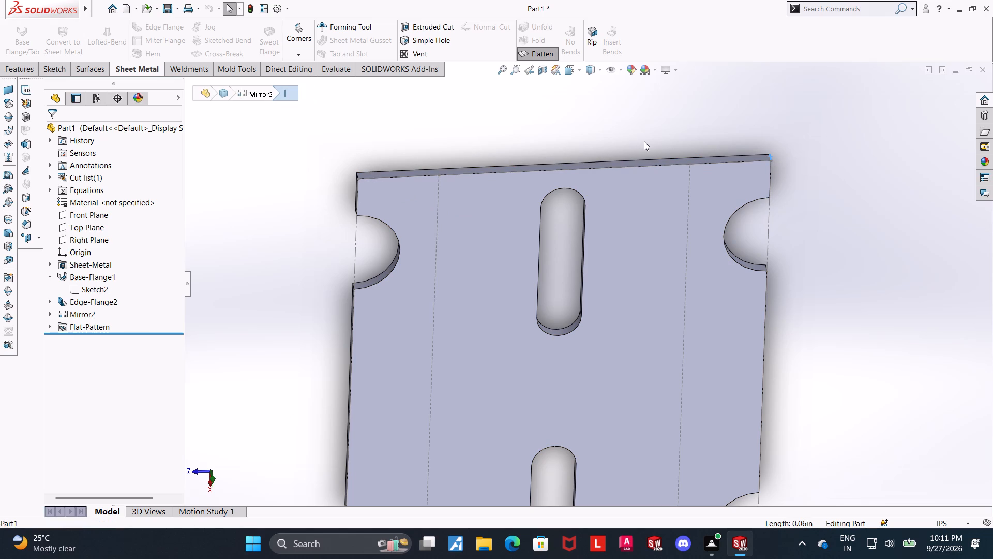
pyautogui.click(992, 233)
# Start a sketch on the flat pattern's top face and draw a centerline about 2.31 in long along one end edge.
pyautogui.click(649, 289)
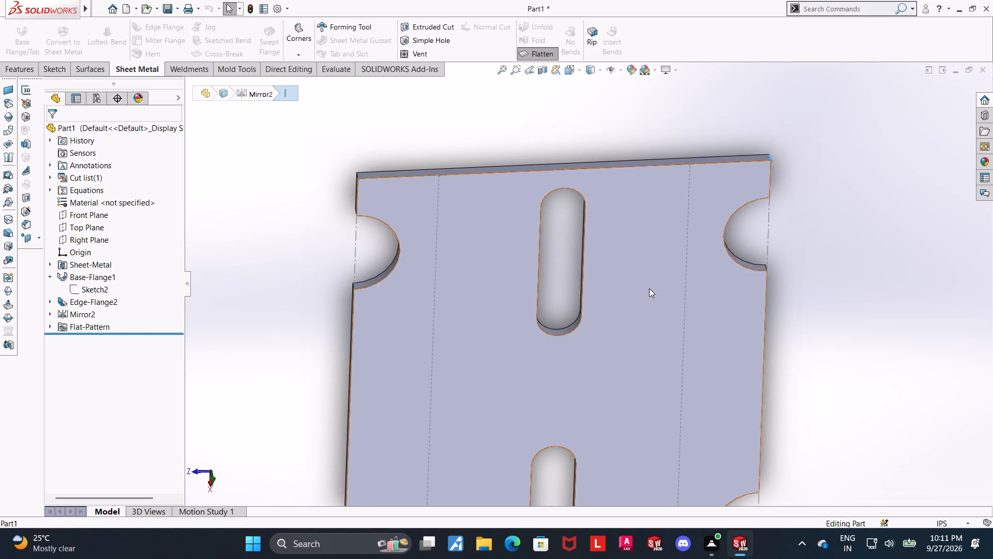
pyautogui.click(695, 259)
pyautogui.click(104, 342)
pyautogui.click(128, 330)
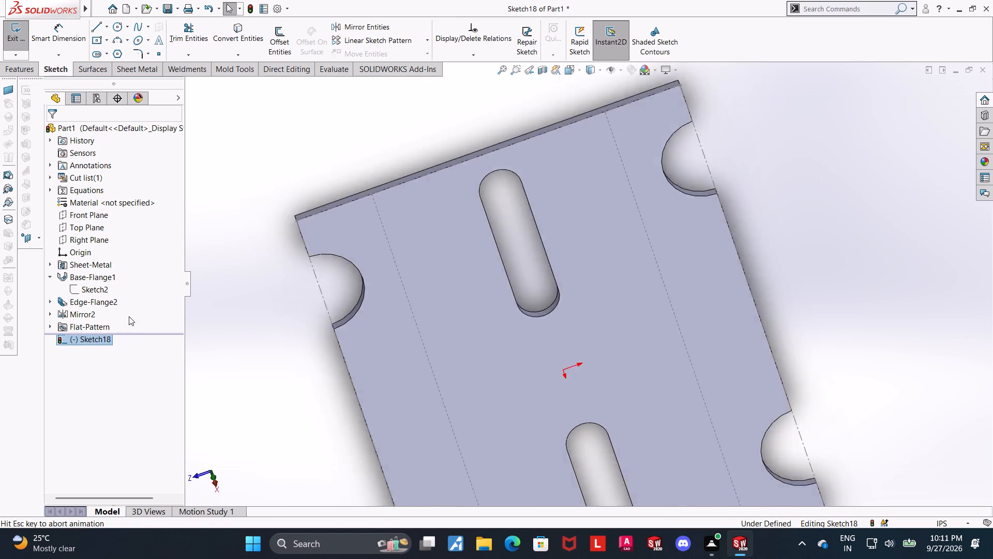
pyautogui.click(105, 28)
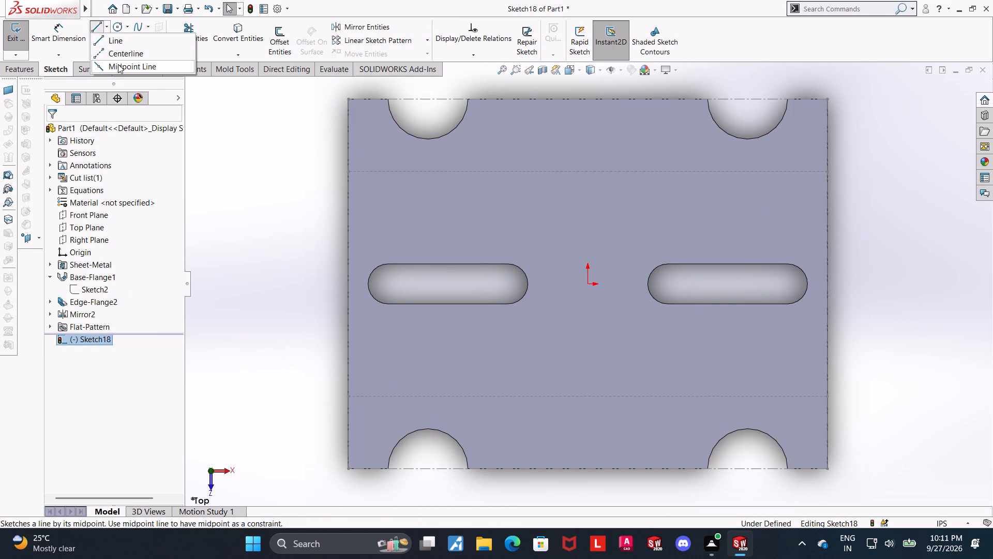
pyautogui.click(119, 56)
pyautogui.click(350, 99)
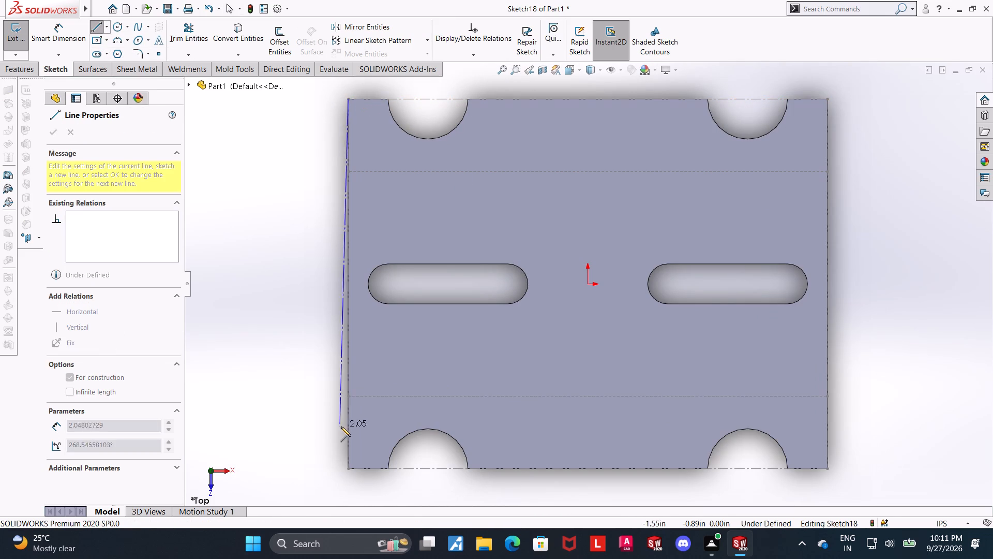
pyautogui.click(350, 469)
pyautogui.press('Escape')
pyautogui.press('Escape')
# Check the end-edge centerline's length with a Smart Dimension preview, without placing the dimension.
pyautogui.click(51, 29)
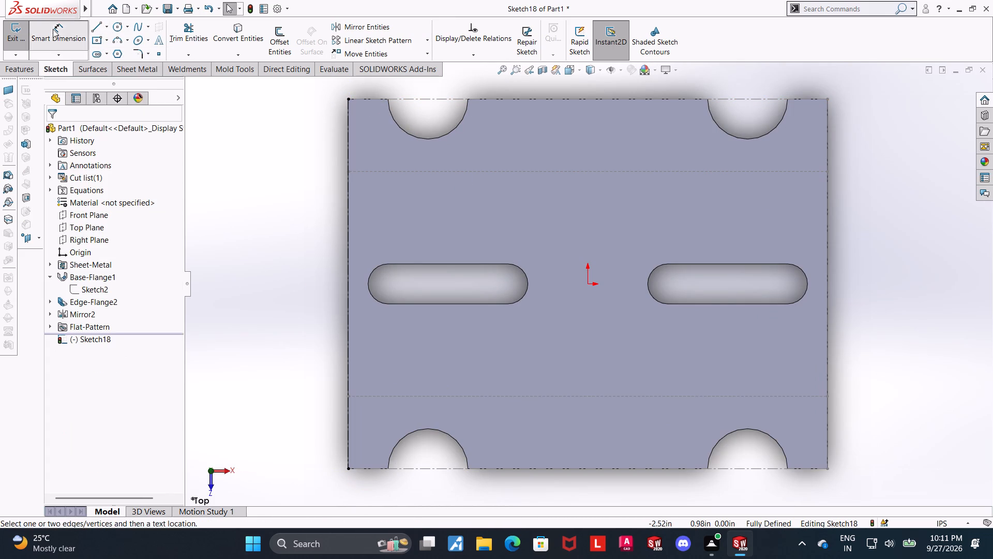
pyautogui.click(351, 237)
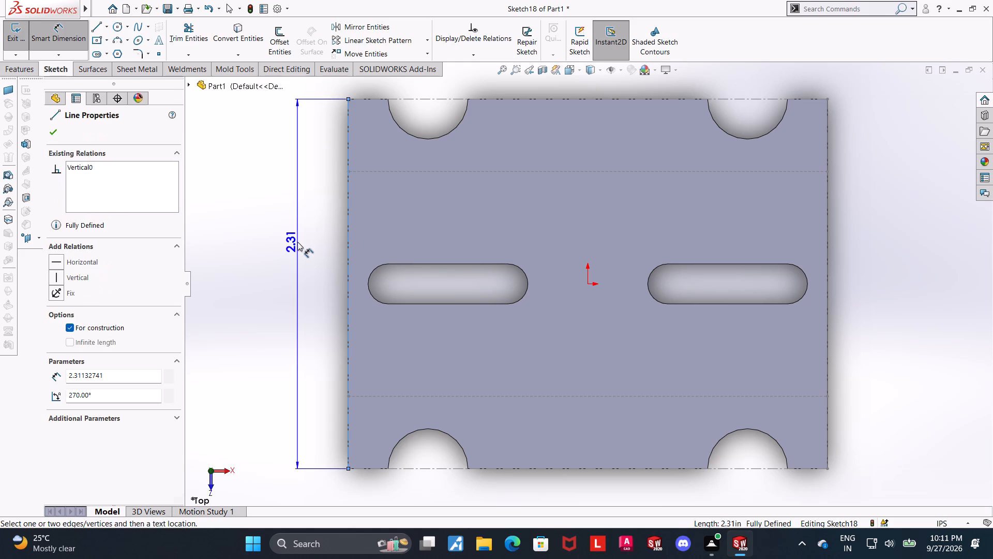
pyautogui.press('Escape')
pyautogui.press('Escape')
pyautogui.press('Escape')
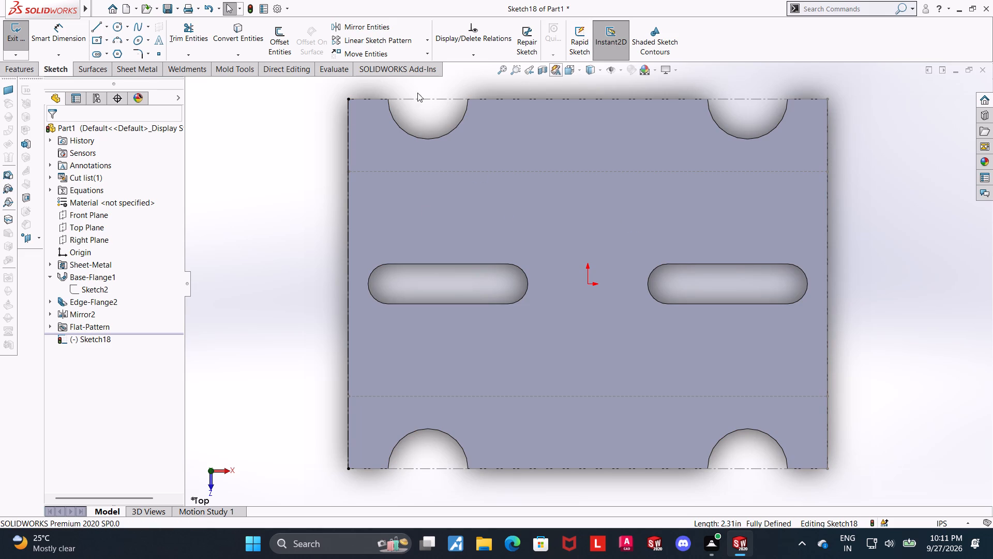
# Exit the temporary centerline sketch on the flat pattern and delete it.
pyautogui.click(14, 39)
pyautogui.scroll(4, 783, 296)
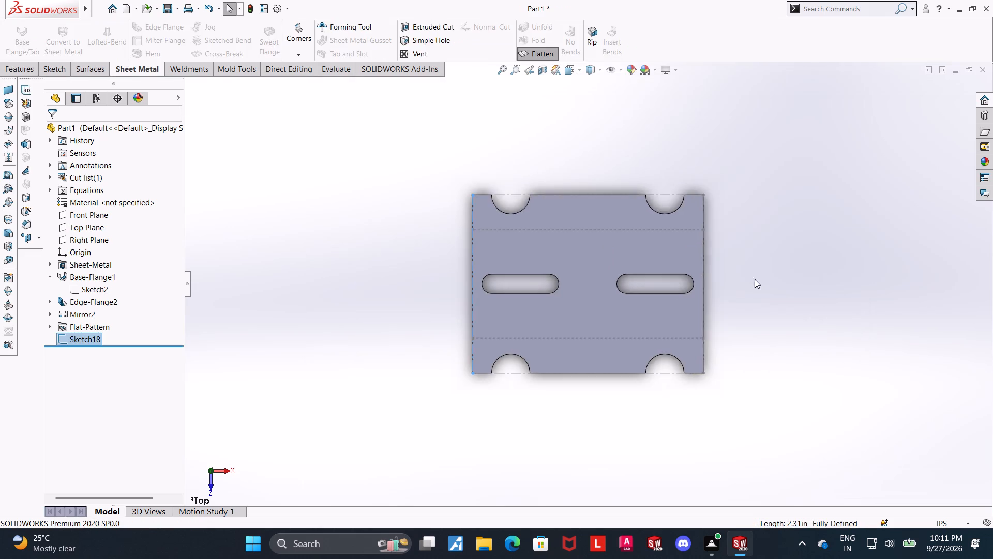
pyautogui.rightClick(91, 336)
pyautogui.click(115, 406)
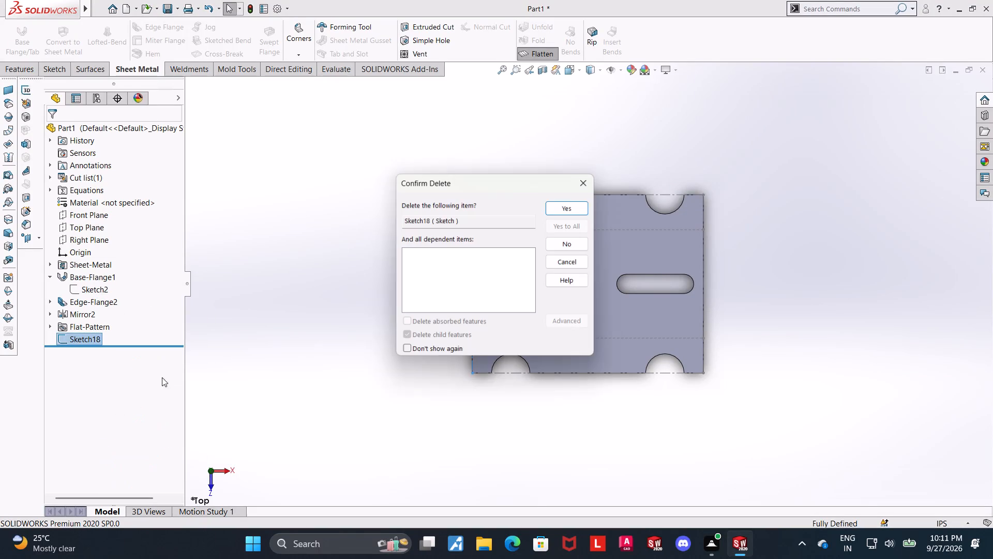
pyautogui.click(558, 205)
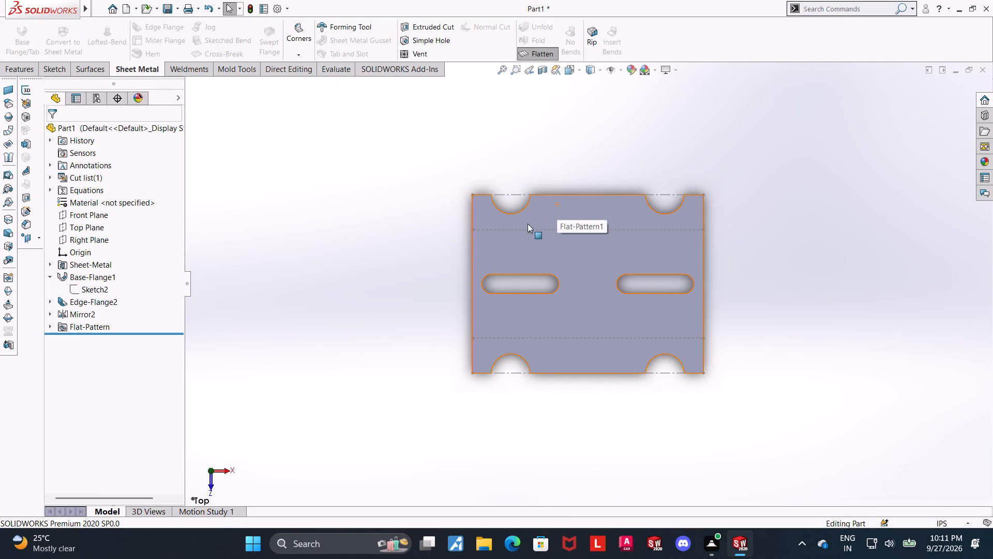
# Fold the part back to its bent state and inspect both flanges and their cutouts from several angles.
pyautogui.moveTo(501, 199); pyautogui.dragTo(532, 296, button='middle')
pyautogui.click(536, 56)
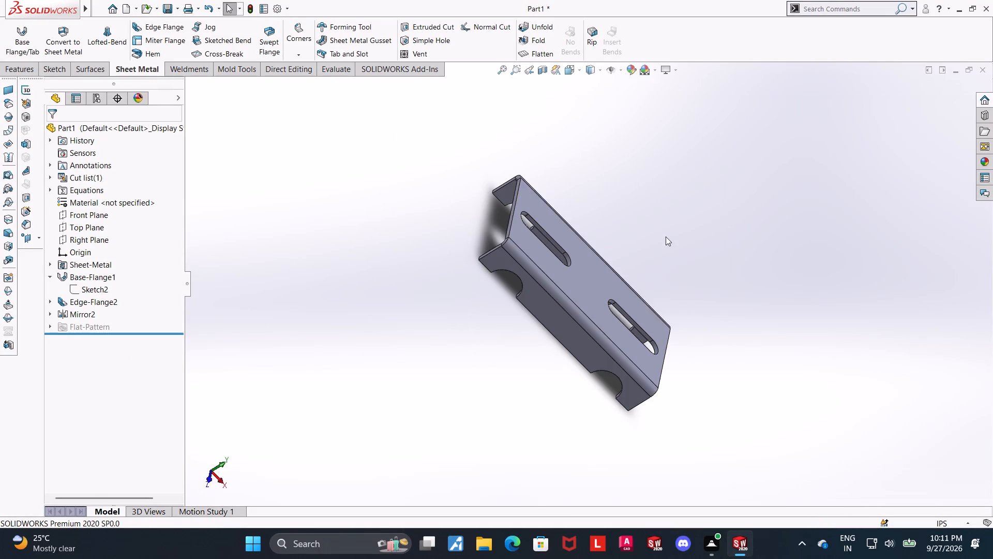
pyautogui.moveTo(635, 203); pyautogui.dragTo(578, 172, button='middle')
pyautogui.moveTo(681, 375); pyautogui.dragTo(550, 309, button='middle')
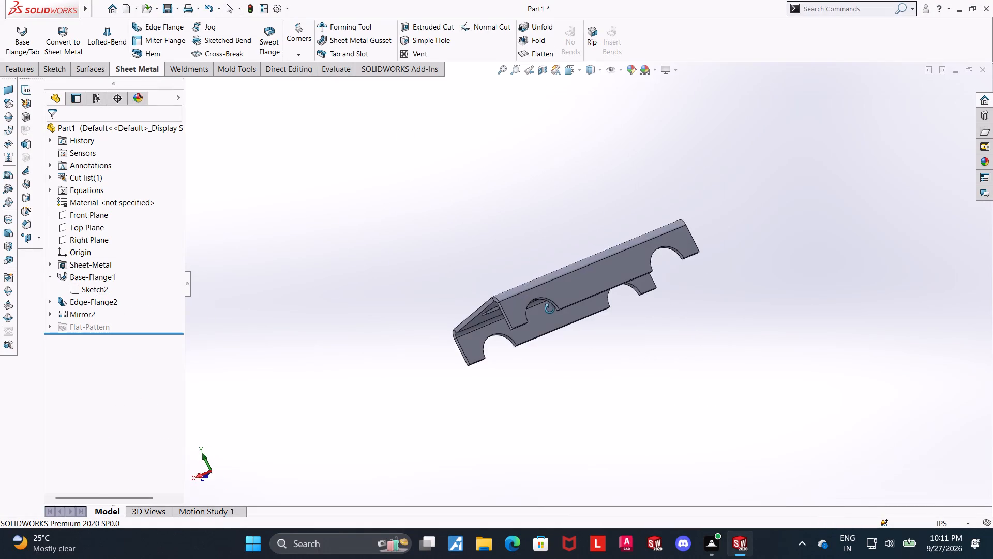
pyautogui.moveTo(550, 309); pyautogui.dragTo(622, 271, button='middle')
pyautogui.moveTo(611, 277); pyautogui.dragTo(608, 279, button='middle')
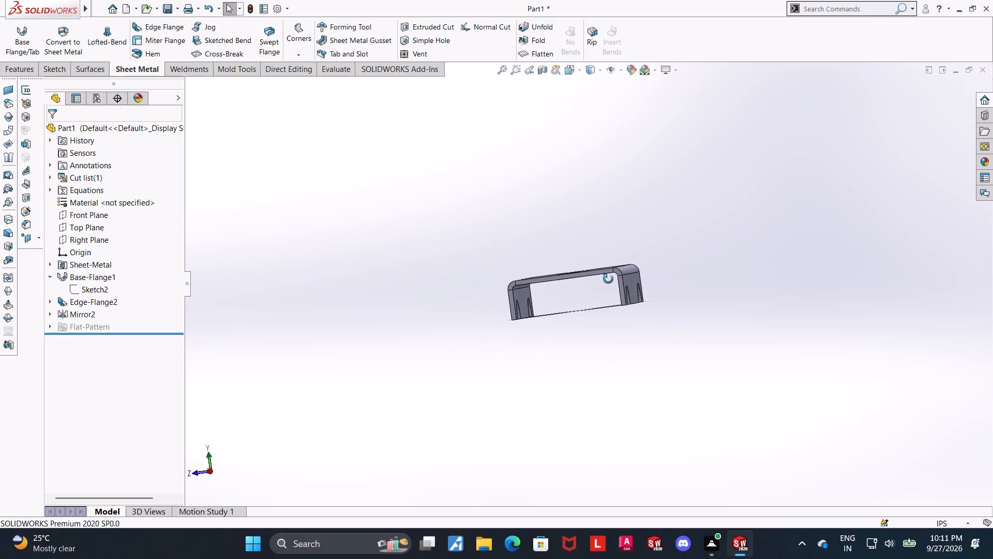
pyautogui.moveTo(608, 279); pyautogui.dragTo(637, 307, button='middle')
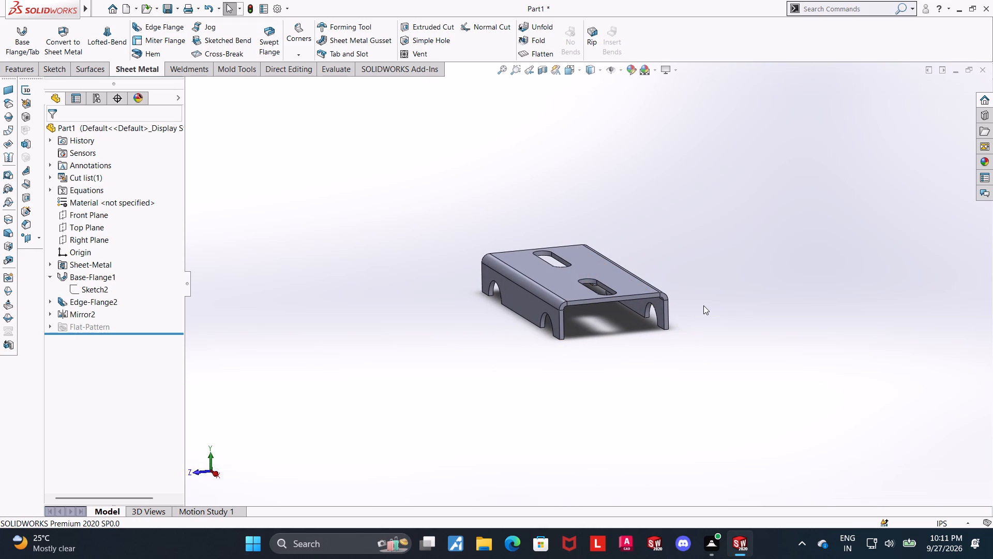
# Open the edge flange feature's settings for review and close them without changing anything.
pyautogui.click(71, 303)
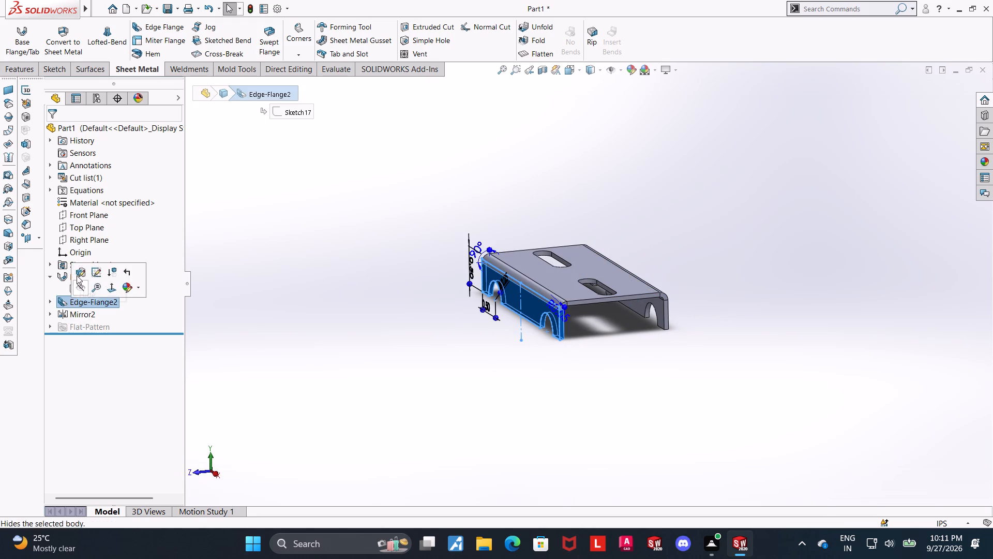
pyautogui.click(77, 275)
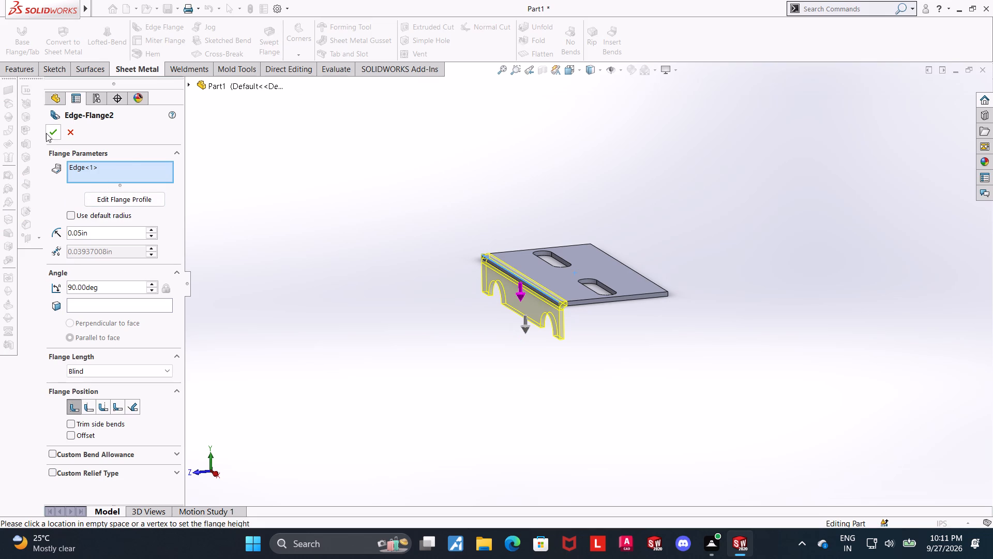
pyautogui.click(46, 131)
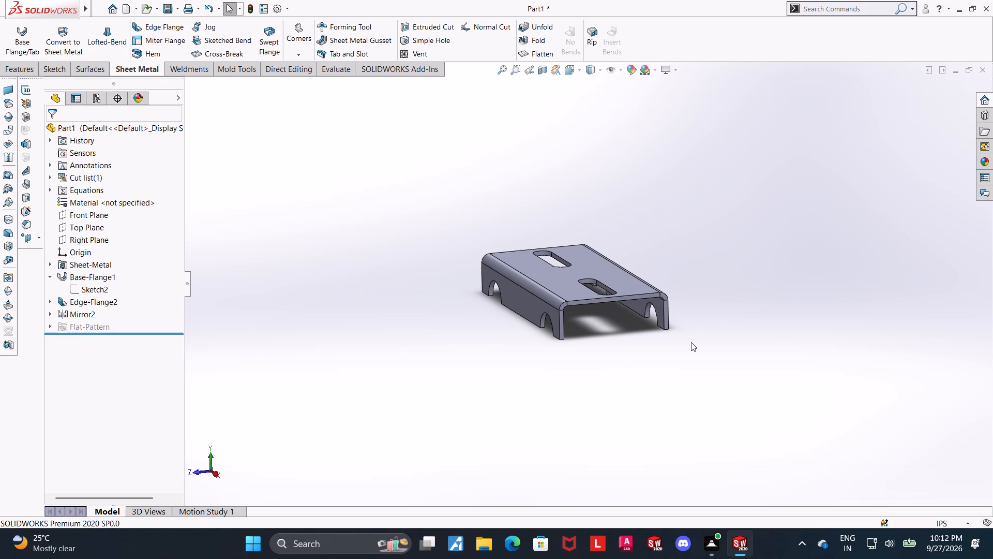
# Flatten the sheet metal part again and show the whole flat pattern in the top view.
pyautogui.scroll(-1, 658, 295)
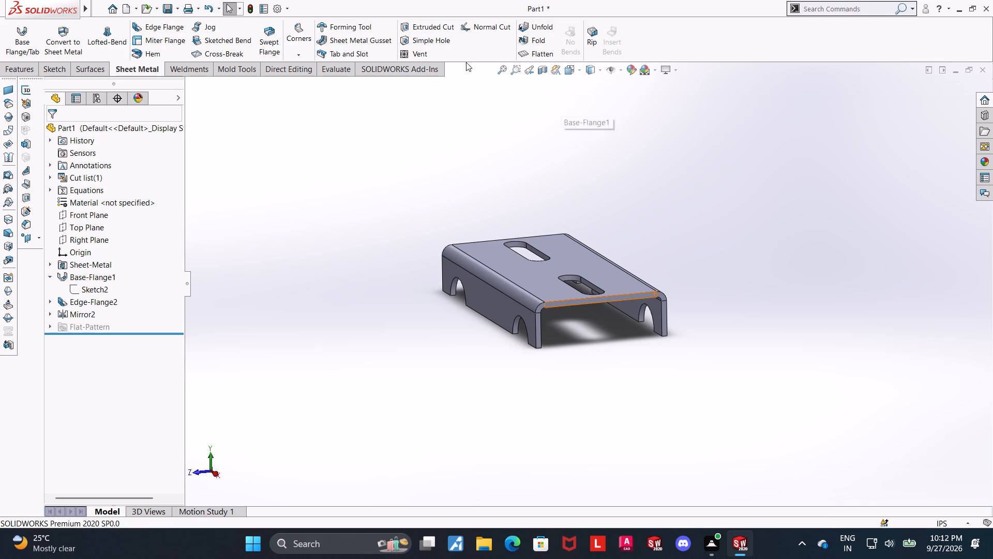
pyautogui.click(544, 51)
pyautogui.click(569, 69)
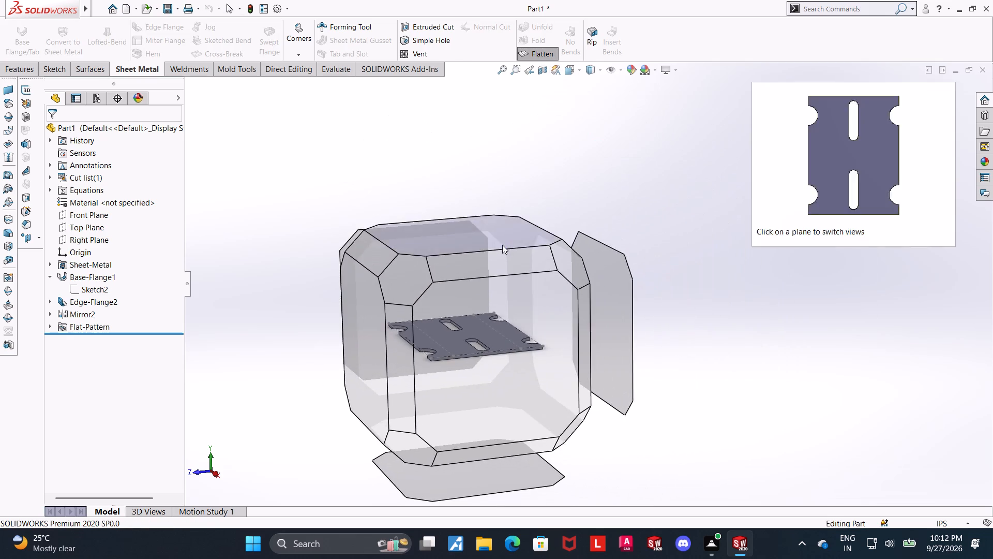
pyautogui.click(502, 245)
pyautogui.scroll(1, 799, 346)
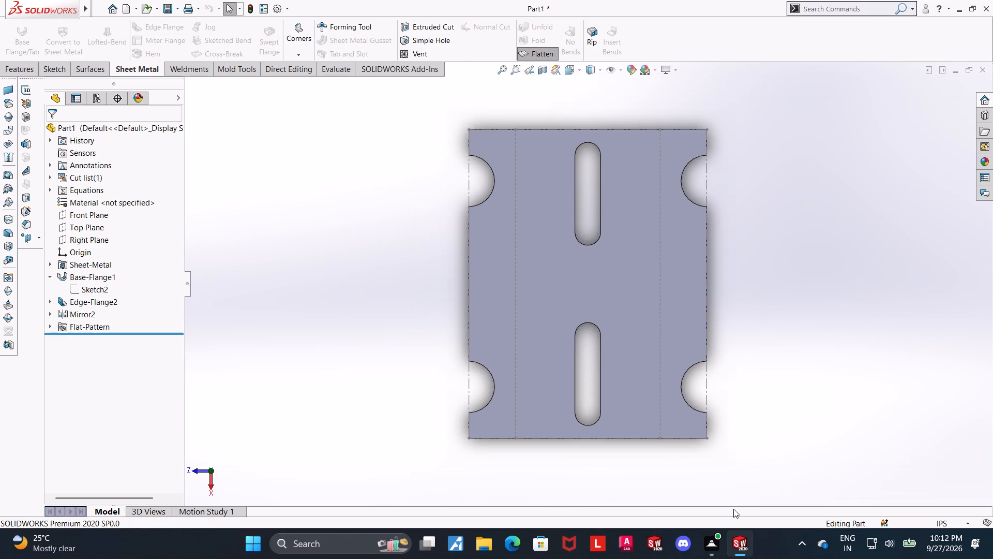
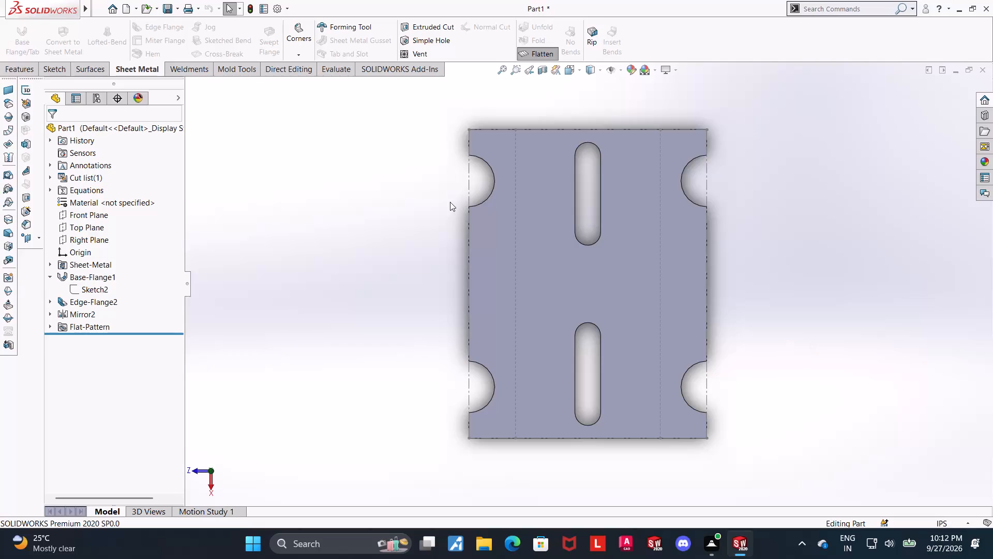
# Start a DXF/DWG export of the flattened body as a DWG file under the name Part1.
pyautogui.rightClick(596, 223)
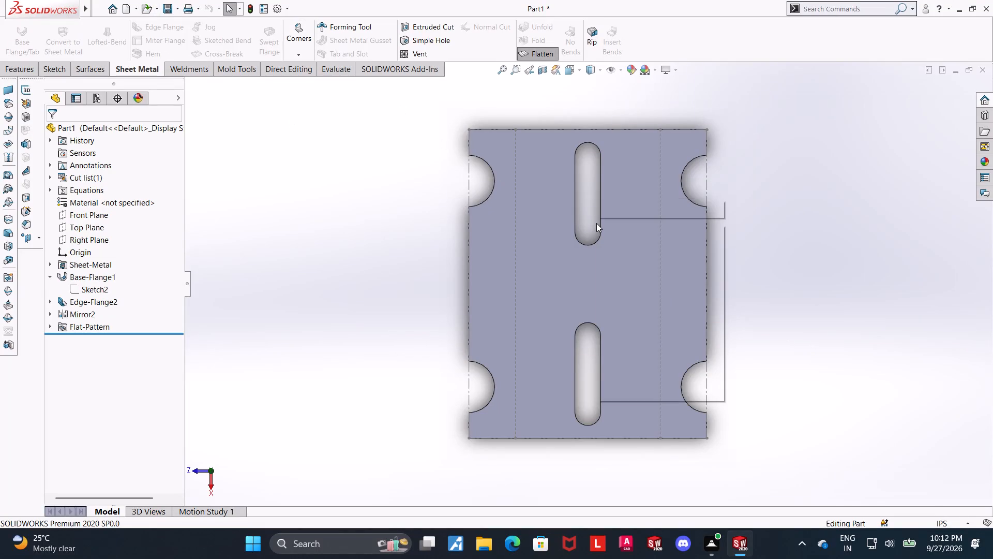
pyautogui.rightClick(566, 286)
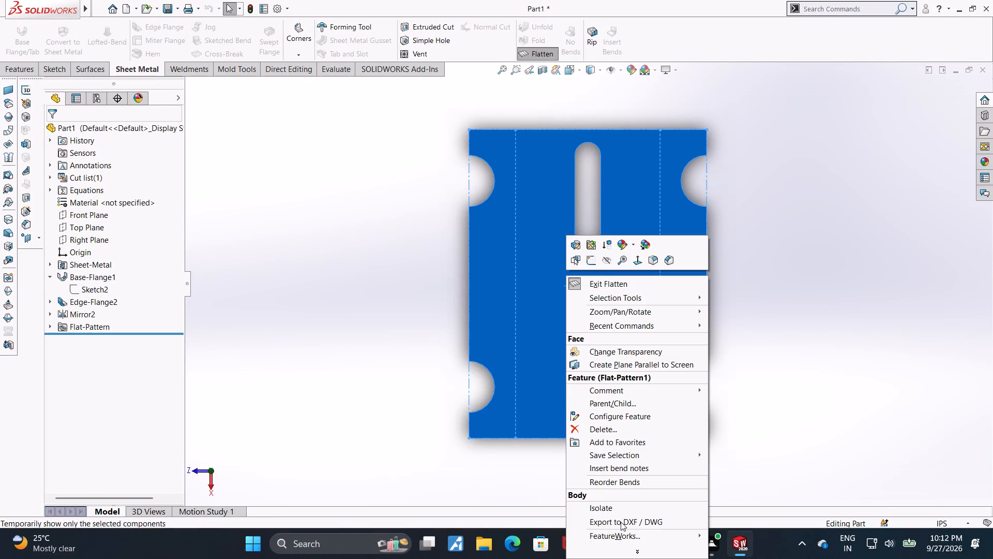
pyautogui.click(621, 523)
pyautogui.click(473, 320)
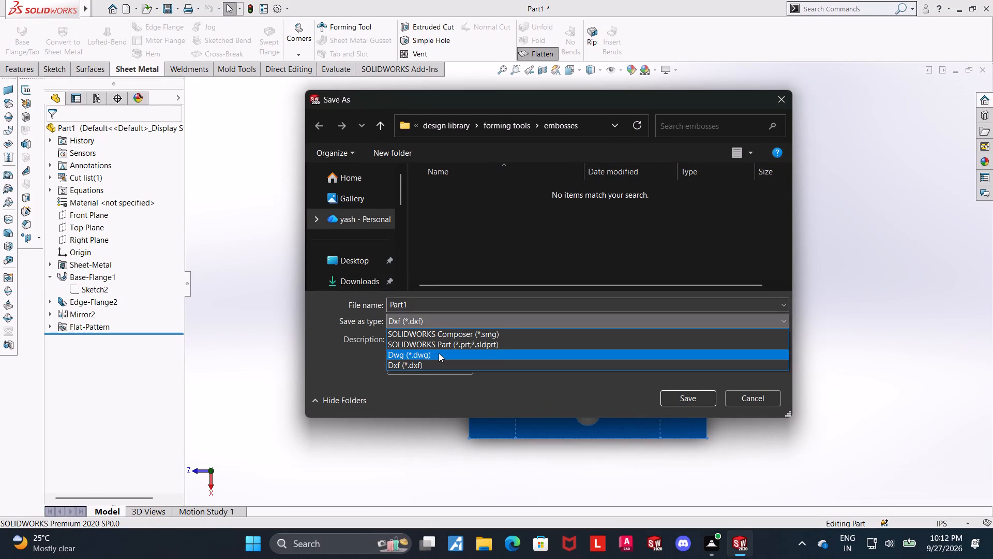
pyautogui.click(439, 353)
pyautogui.click(706, 399)
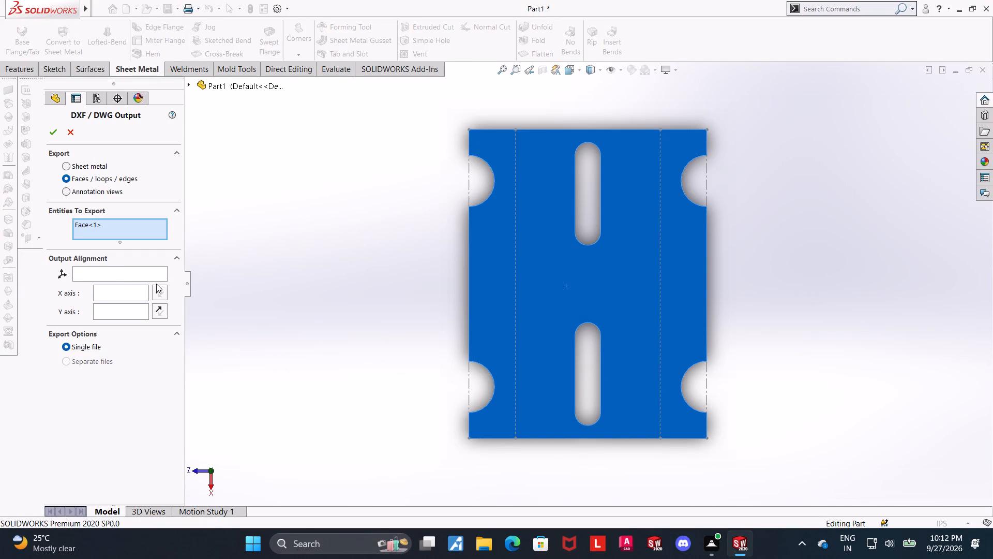
# Export the flat pattern as sheet metal with geometry, hidden edges, bend lines, sketches and bounding box, and save the DWG.
pyautogui.click(65, 167)
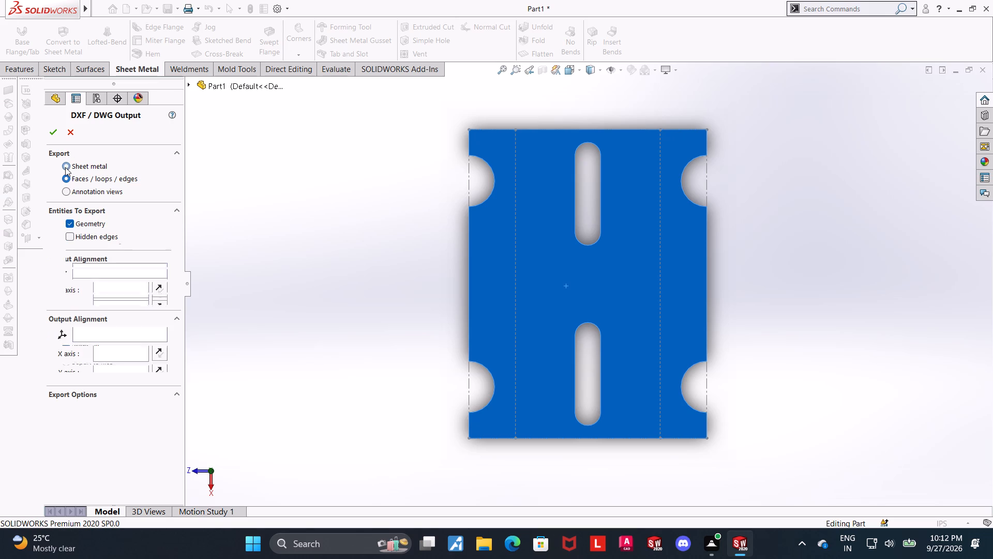
pyautogui.click(71, 236)
pyautogui.click(73, 246)
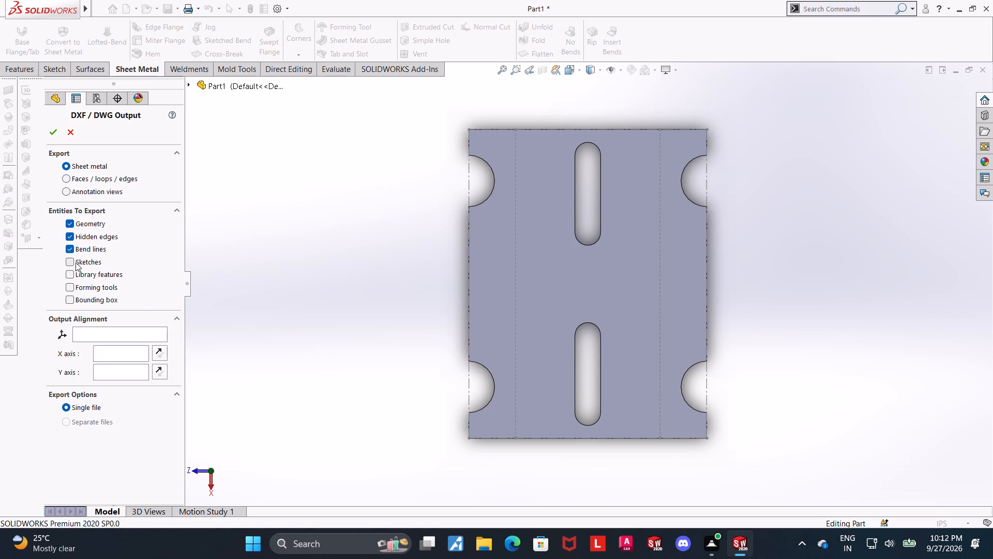
pyautogui.click(70, 262)
pyautogui.click(72, 304)
pyautogui.click(55, 134)
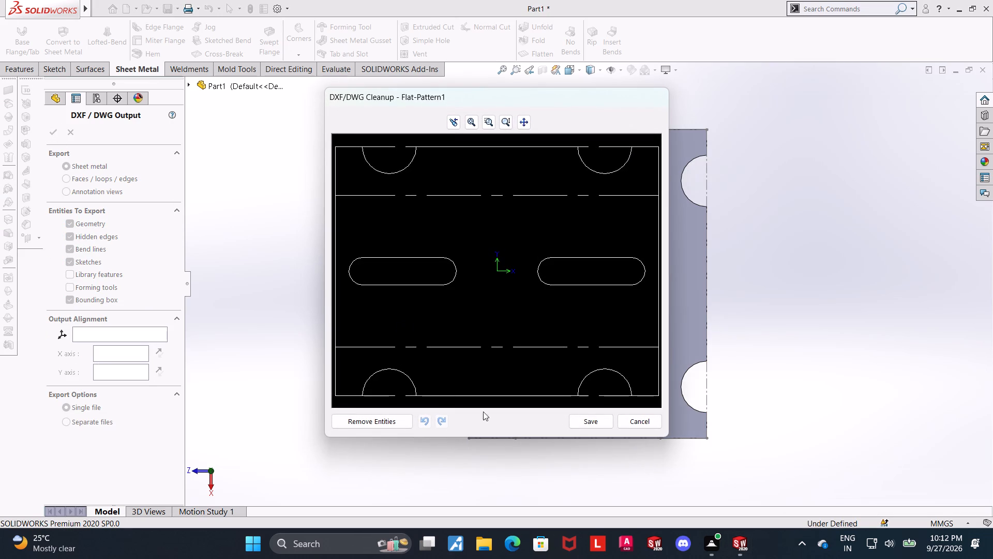
pyautogui.click(586, 419)
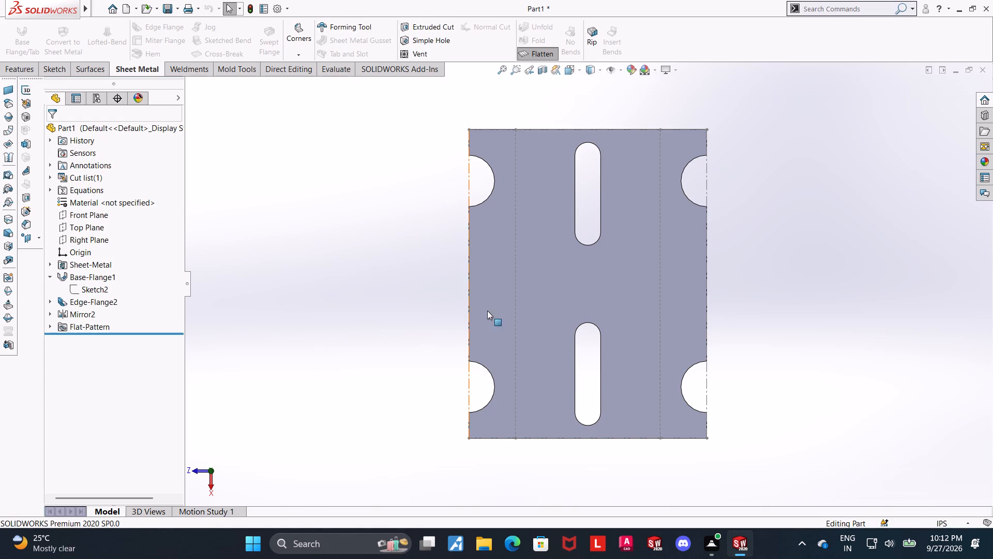
# Start another export of the flattened body as a DWG file named "slotted hseet metal channel".
pyautogui.rightClick(524, 271)
pyautogui.click(568, 519)
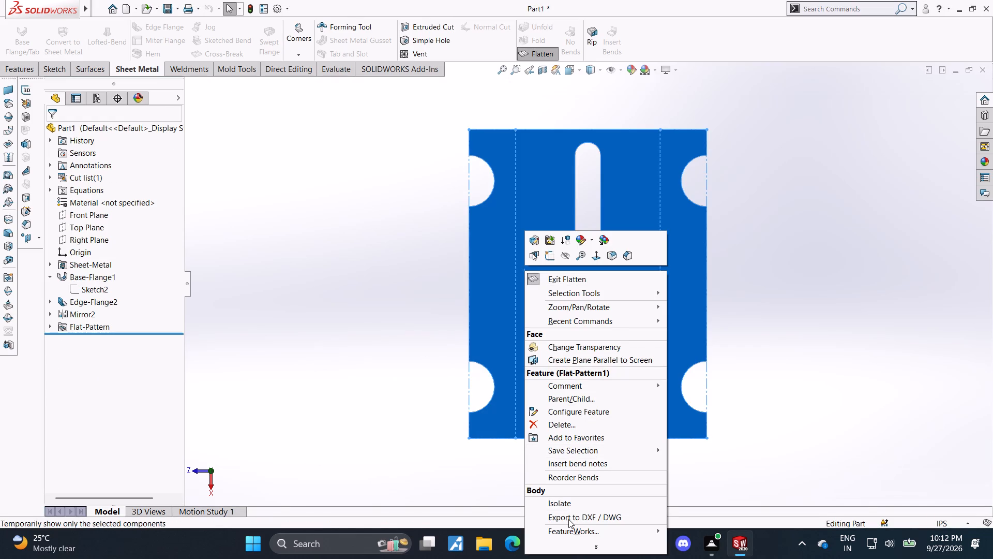
pyautogui.click(431, 324)
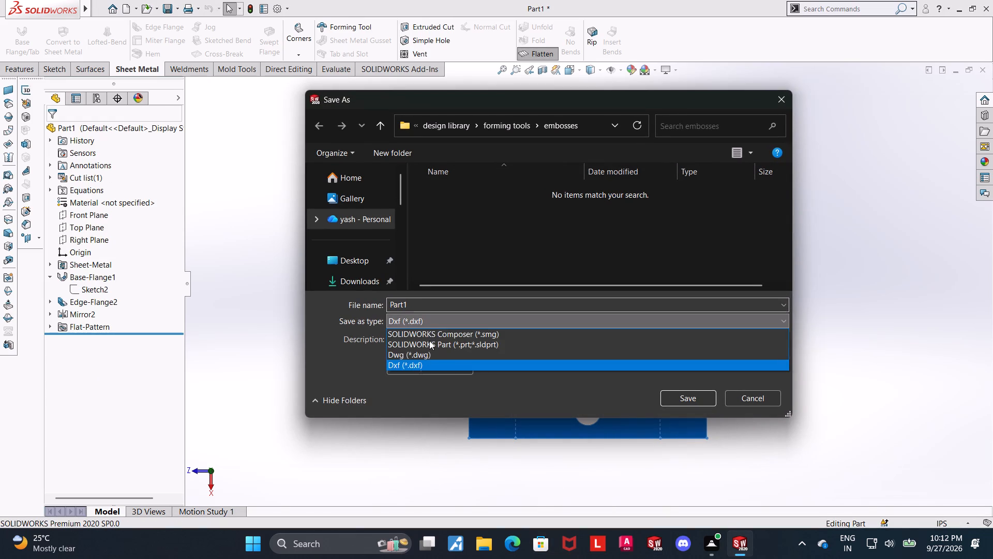
pyautogui.click(429, 355)
pyautogui.press('BackSpace')
pyautogui.write('slotted')
pyautogui.press('space')
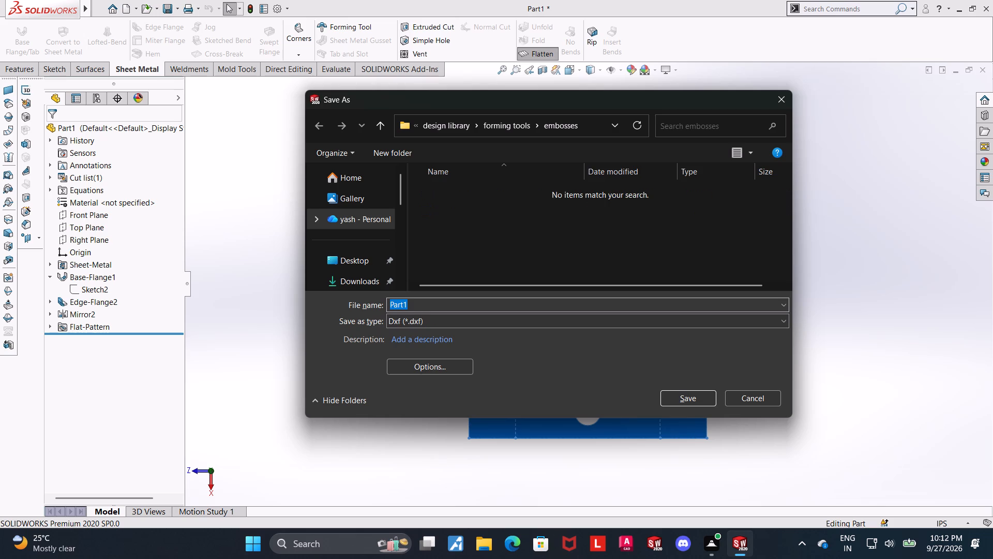
pyautogui.press('BackSpace')
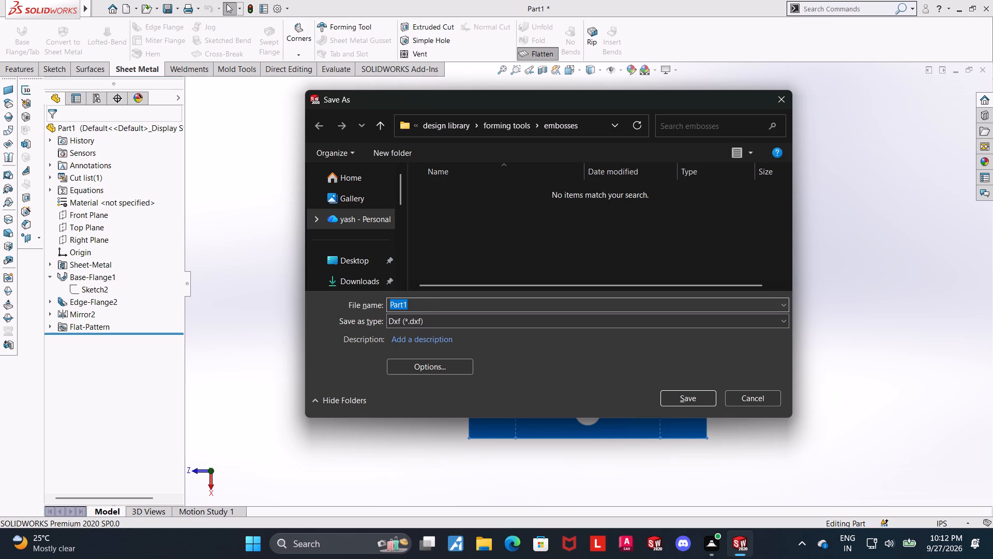
pyautogui.click(425, 302)
pyautogui.press('BackSpace')
pyautogui.write('slotted hseet metal channel')
pyautogui.press('space')
pyautogui.click(452, 322)
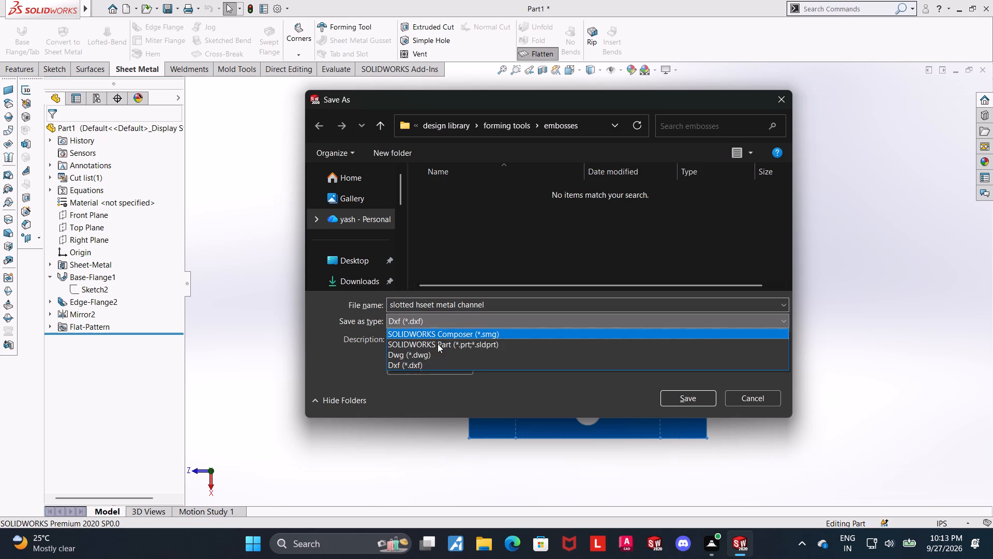
pyautogui.click(435, 350)
pyautogui.click(703, 398)
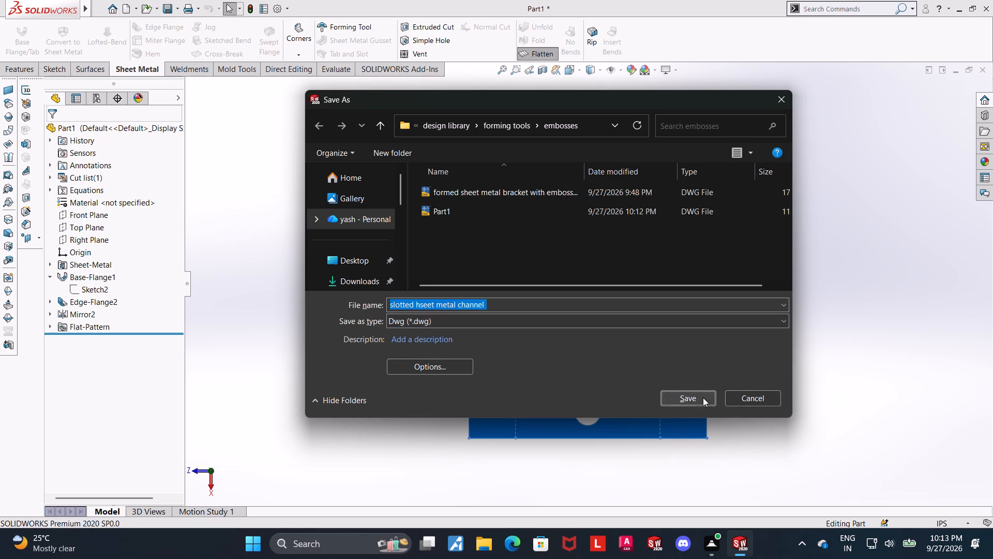
# Export this file as sheet metal with geometry, hidden edges, bend lines, sketches and bounding box, and save the DWG.
pyautogui.click(67, 167)
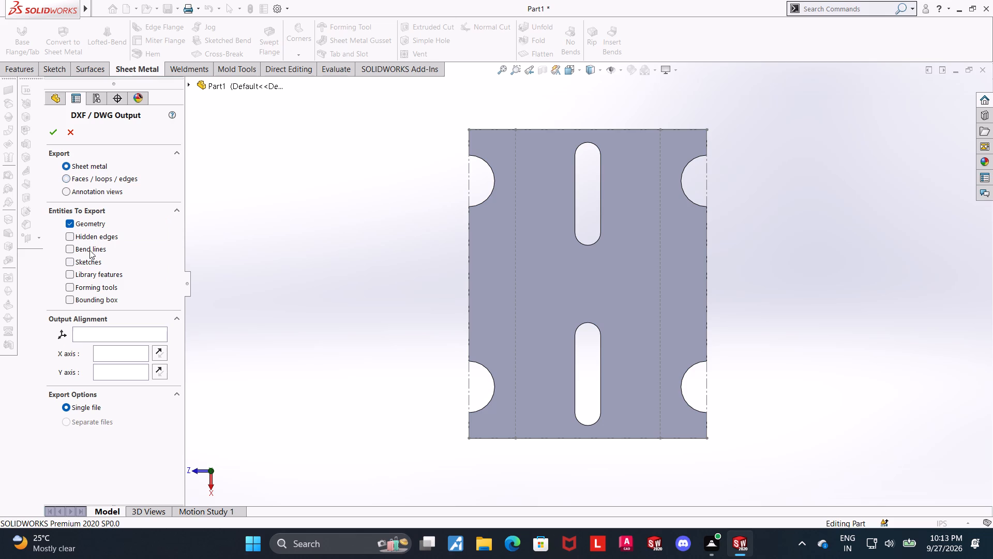
pyautogui.click(70, 240)
pyautogui.click(71, 245)
pyautogui.click(68, 264)
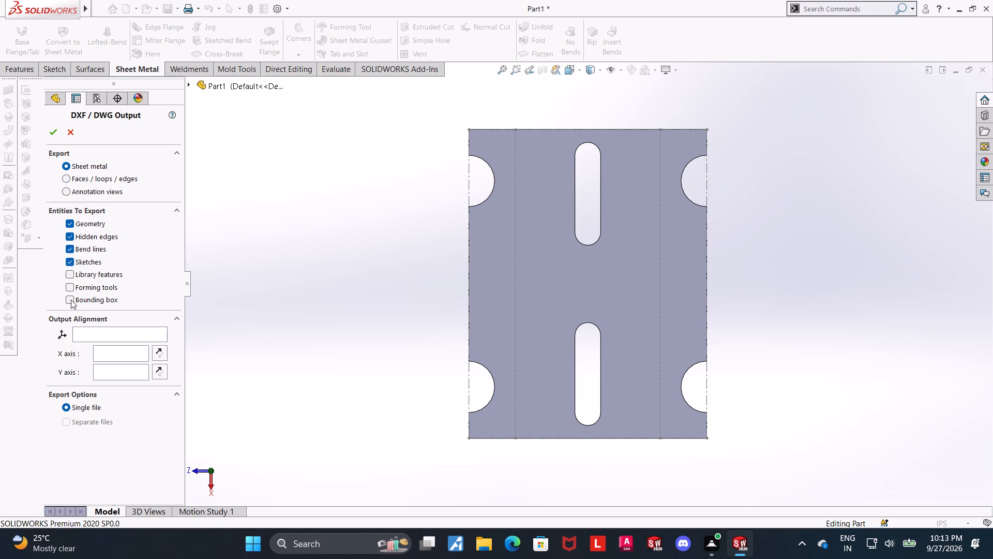
pyautogui.click(71, 300)
pyautogui.click(50, 138)
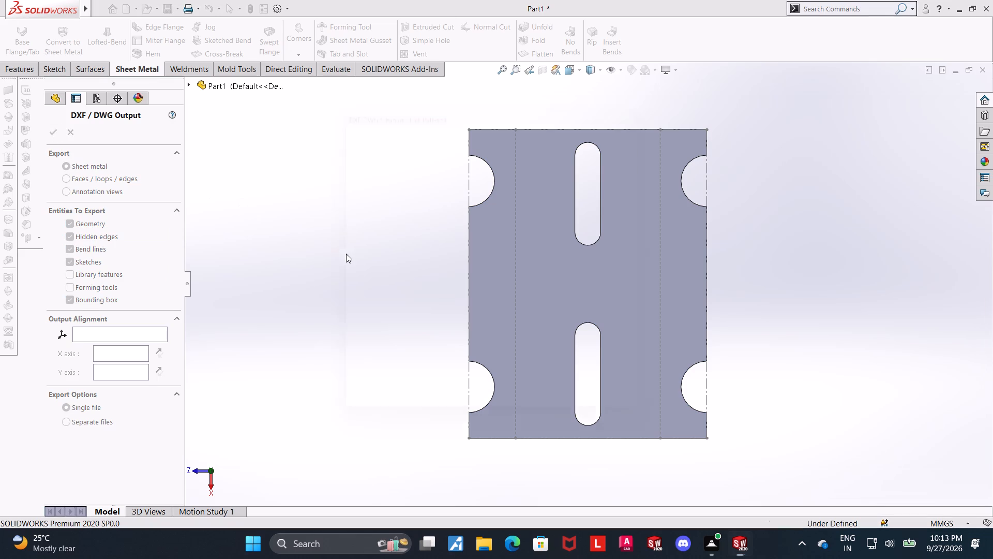
pyautogui.click(597, 421)
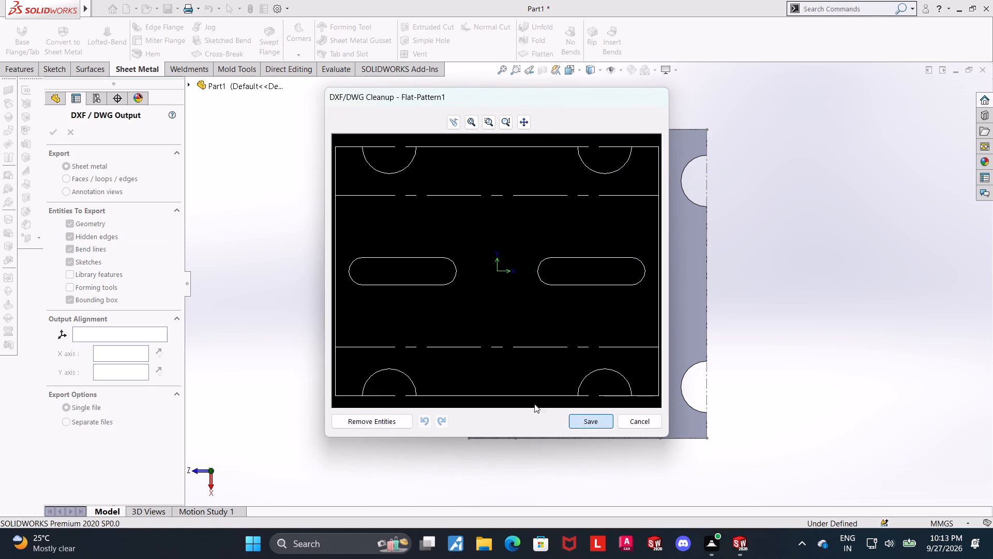
# Fold the part back to its bent state and show it in the isometric view.
pyautogui.click(527, 53)
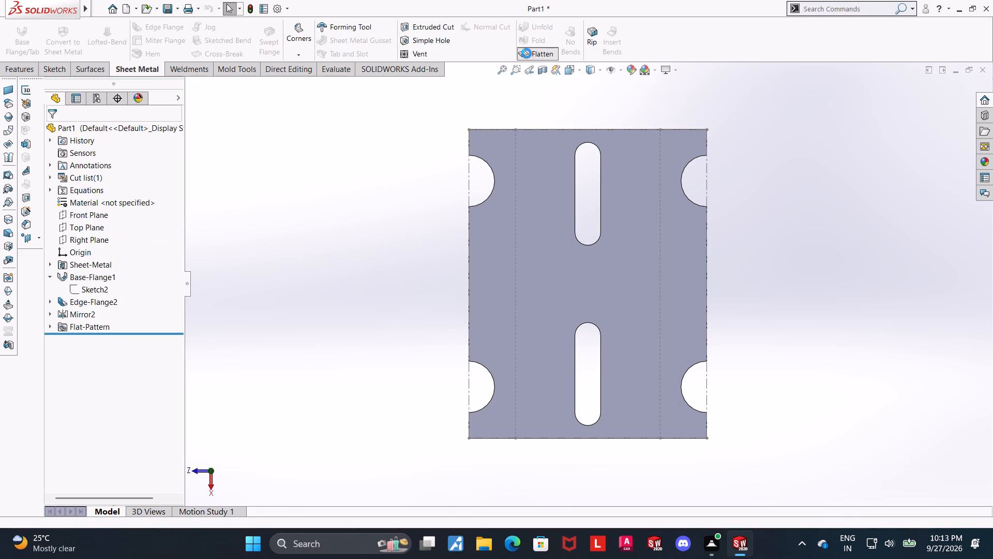
pyautogui.hotkey('ctrl', '7')
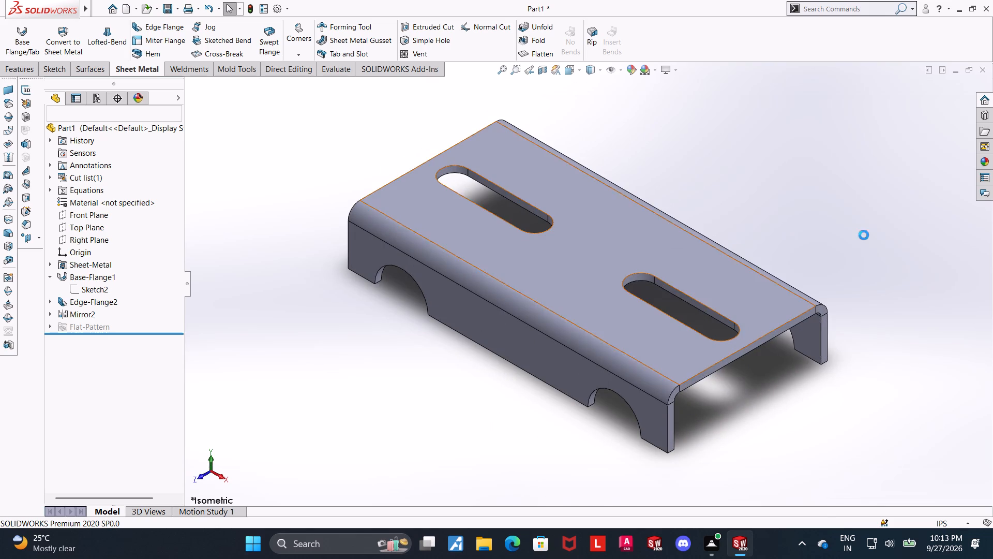
pyautogui.click(914, 230)
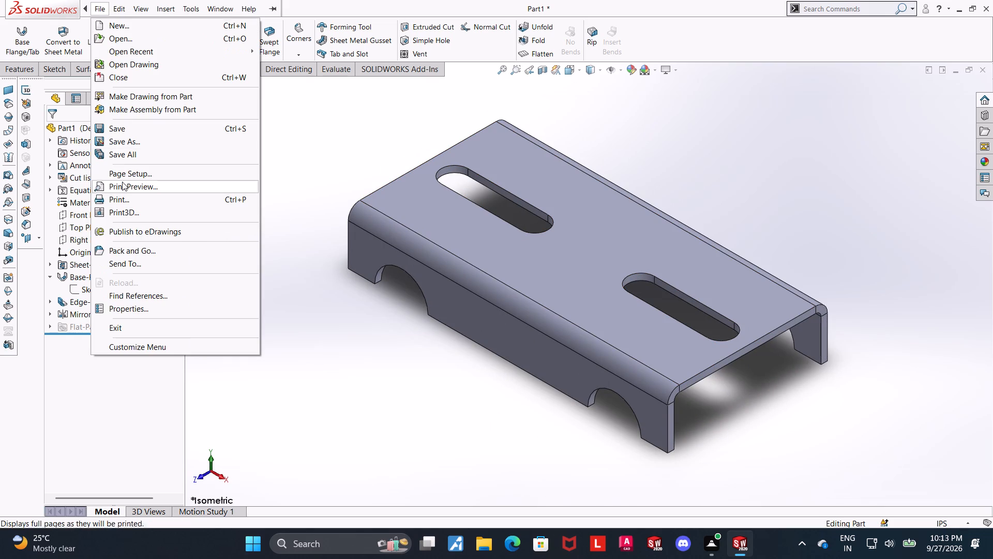
# Save the part in the Downloads folder as a SOLIDWORKS Part named "slotted sheet metal channel".
pyautogui.click(123, 137)
pyautogui.click(455, 290)
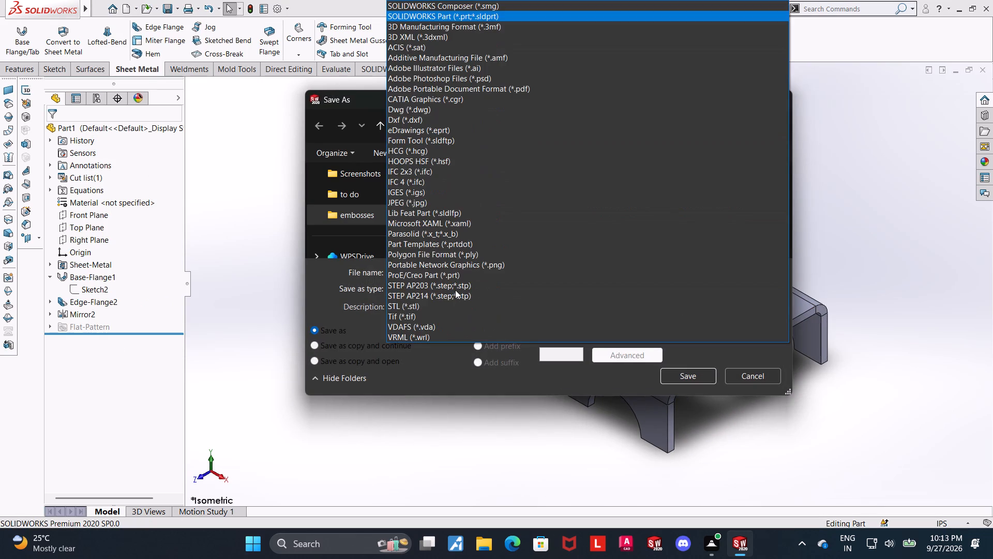
pyautogui.click(957, 249)
pyautogui.click(491, 266)
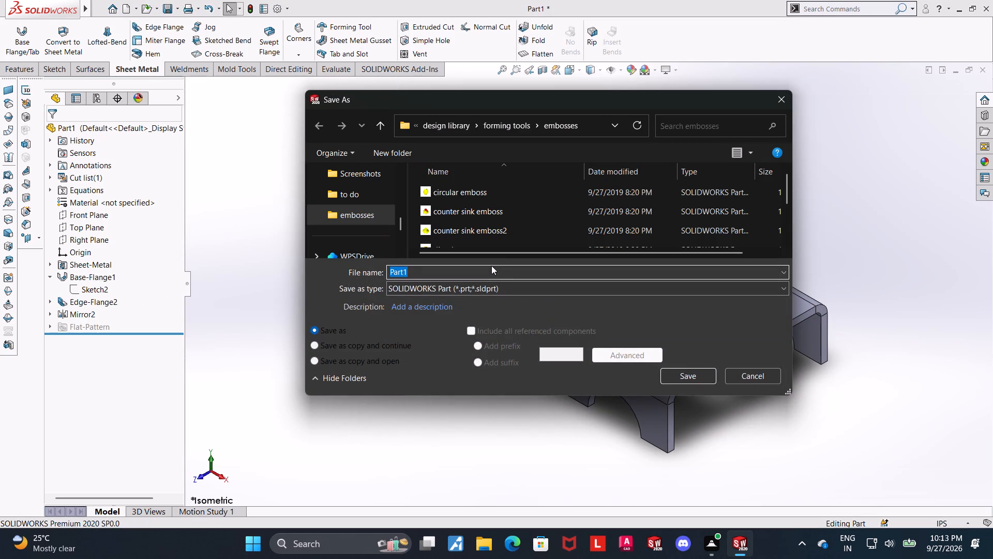
pyautogui.press('BackSpace')
pyautogui.write('slotted sheet metzl')
pyautogui.press('BackSpace')
pyautogui.press('BackSpace')
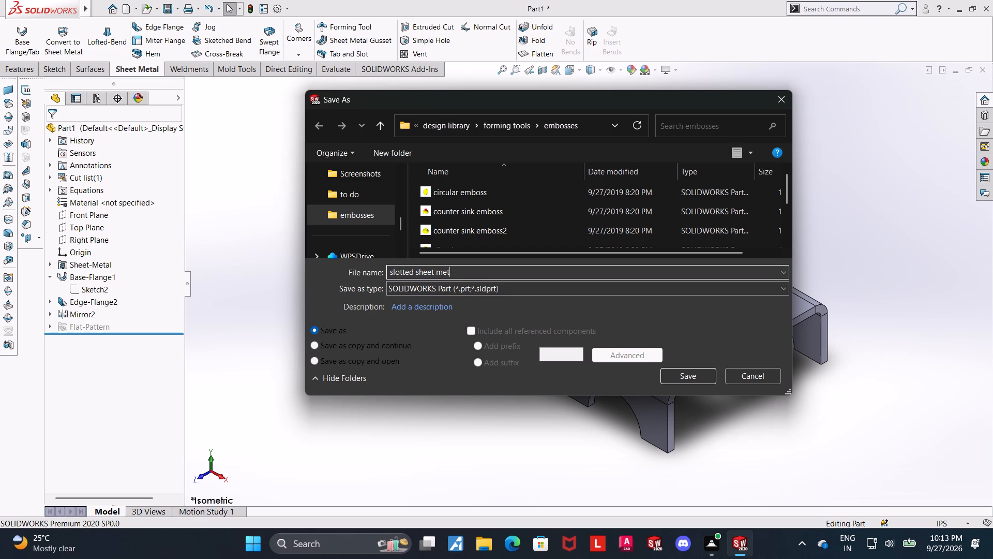
pyautogui.write('al channel')
pyautogui.press('space')
pyautogui.scroll(4, 342, 199)
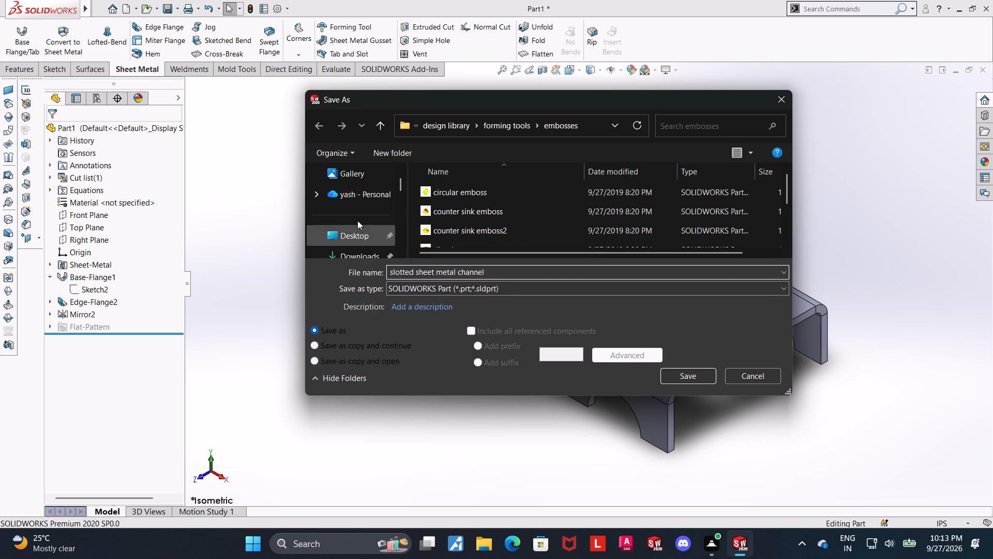
pyautogui.click(356, 248)
pyautogui.click(690, 372)
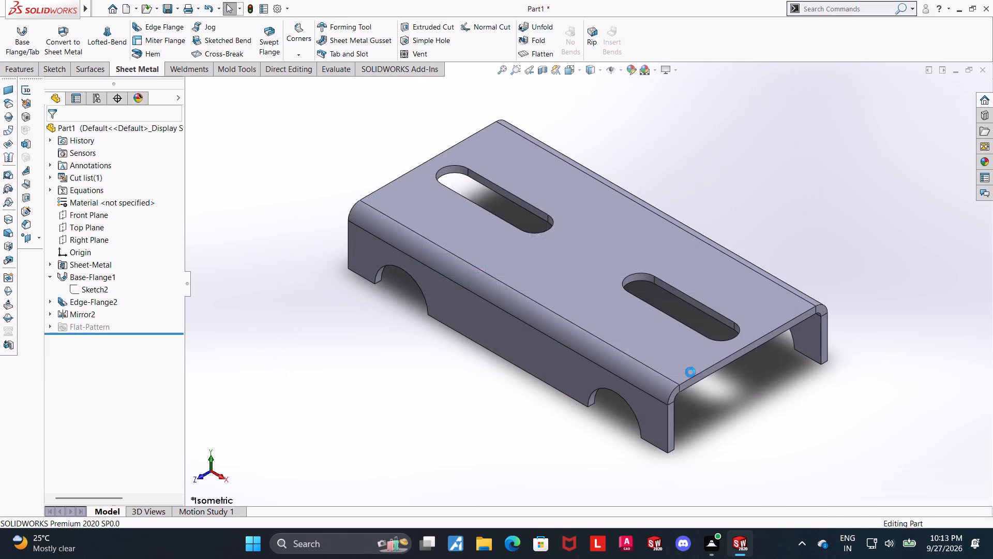
# Save the isometric view of the bent part as a PDF named "slotted sheet metal channel" in Downloads.
pyautogui.click(127, 142)
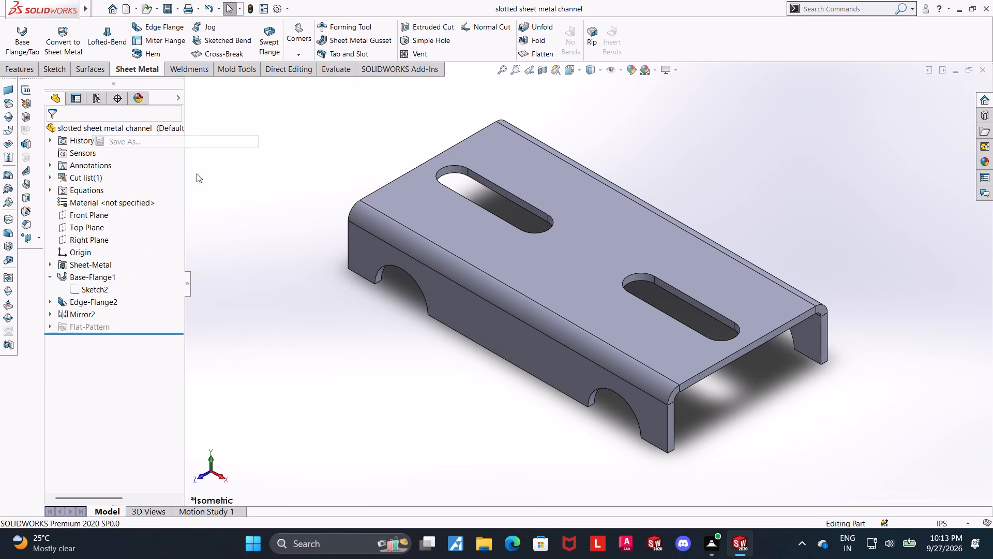
pyautogui.click(467, 290)
pyautogui.click(522, 80)
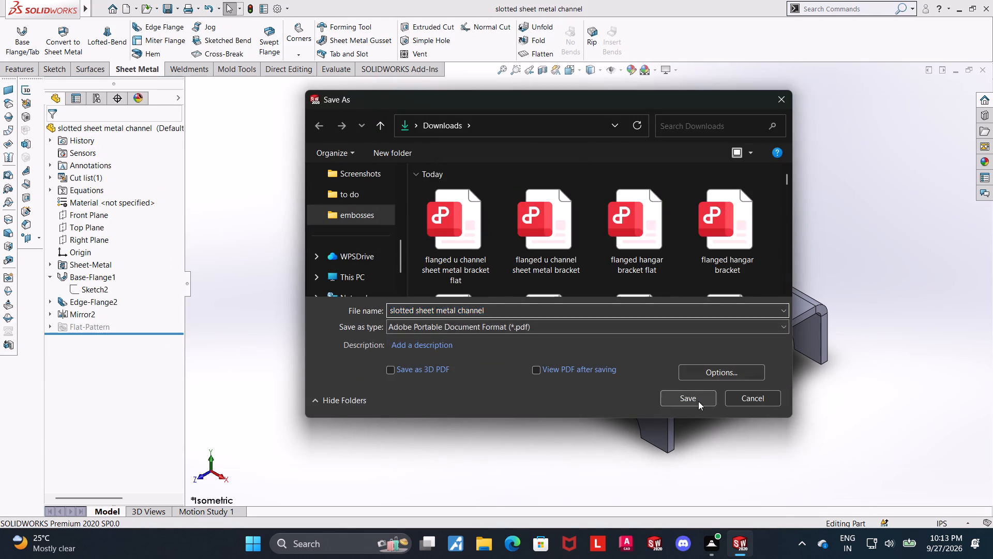
pyautogui.click(698, 401)
# Flatten the sheet metal part and show the whole flat pattern in the top view.
pyautogui.click(543, 58)
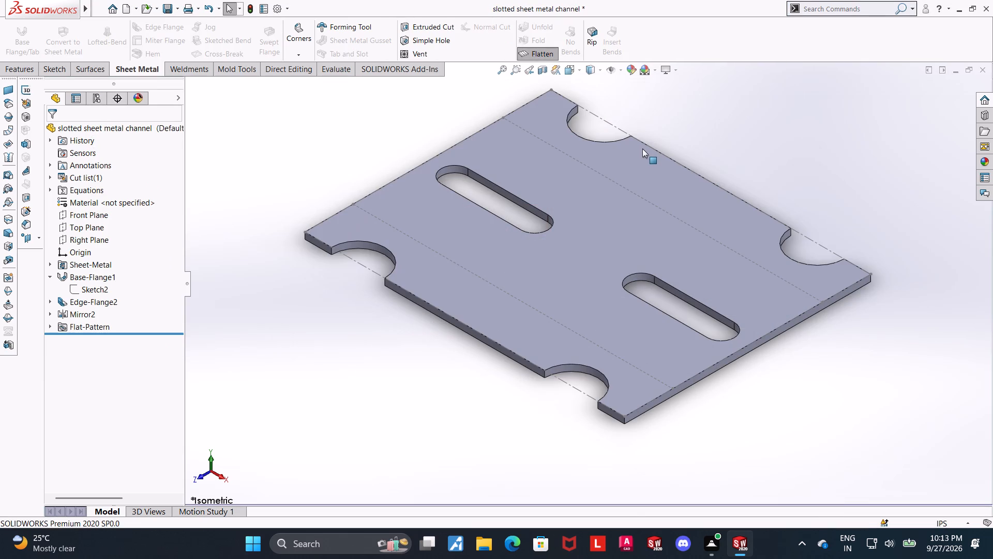
pyautogui.hotkey('ctrl', '1')
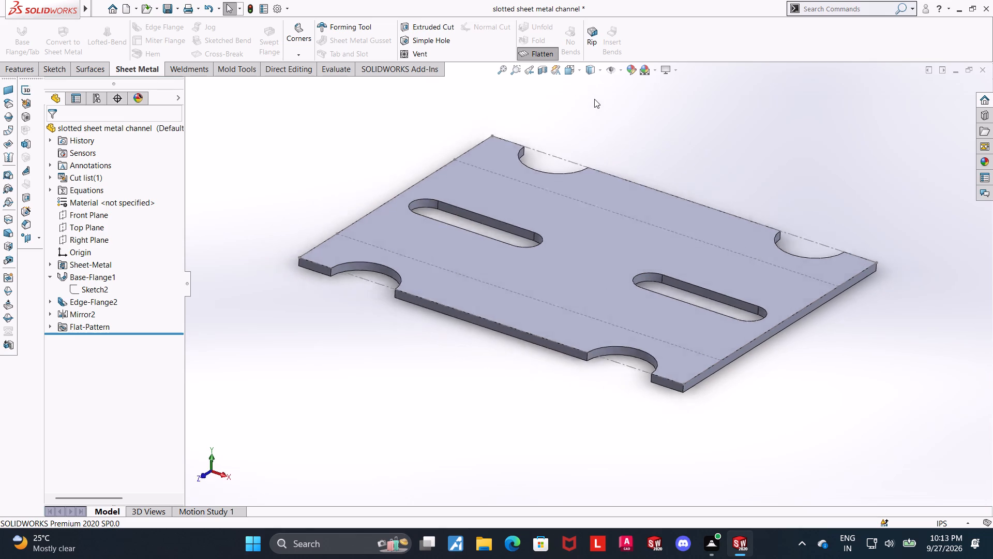
pyautogui.hotkey('ctrl', '2')
pyautogui.hotkey('ctrl', '3')
pyautogui.hotkey('ctrl', '4')
pyautogui.hotkey('ctrl', '5')
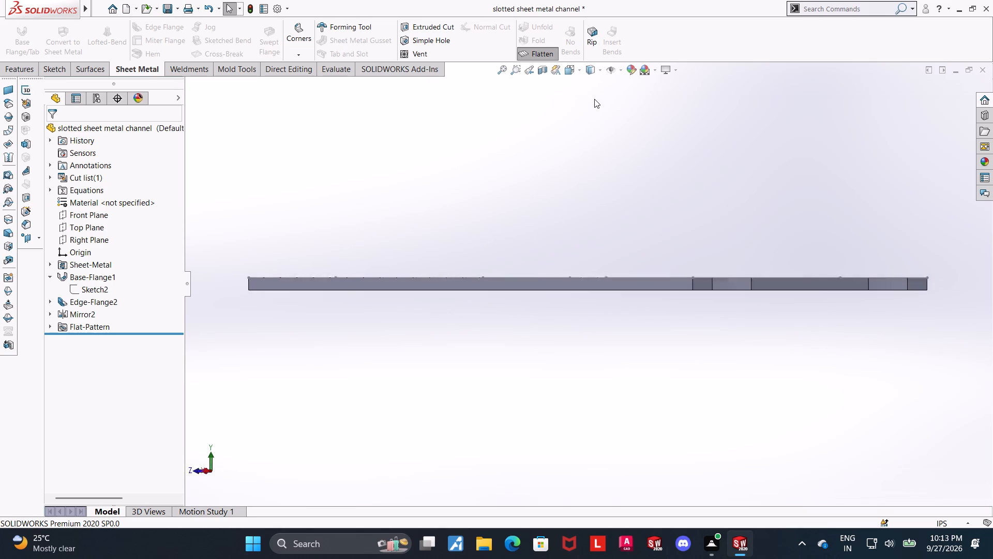
pyautogui.scroll(1, 884, 199)
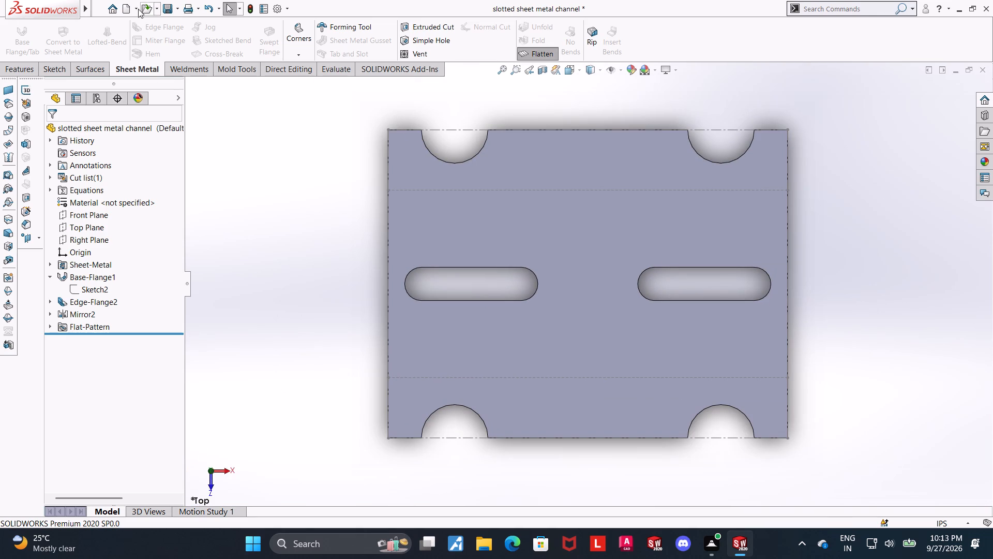
# Save the flat pattern view as a PDF named "slotted sheet metal channel flat" in Downloads.
pyautogui.click(137, 142)
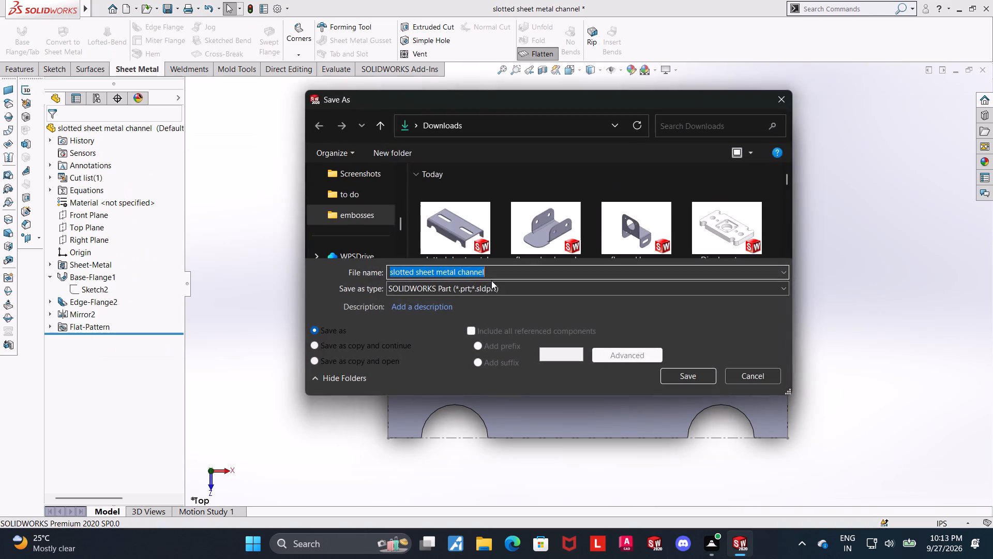
pyautogui.click(493, 290)
pyautogui.click(518, 76)
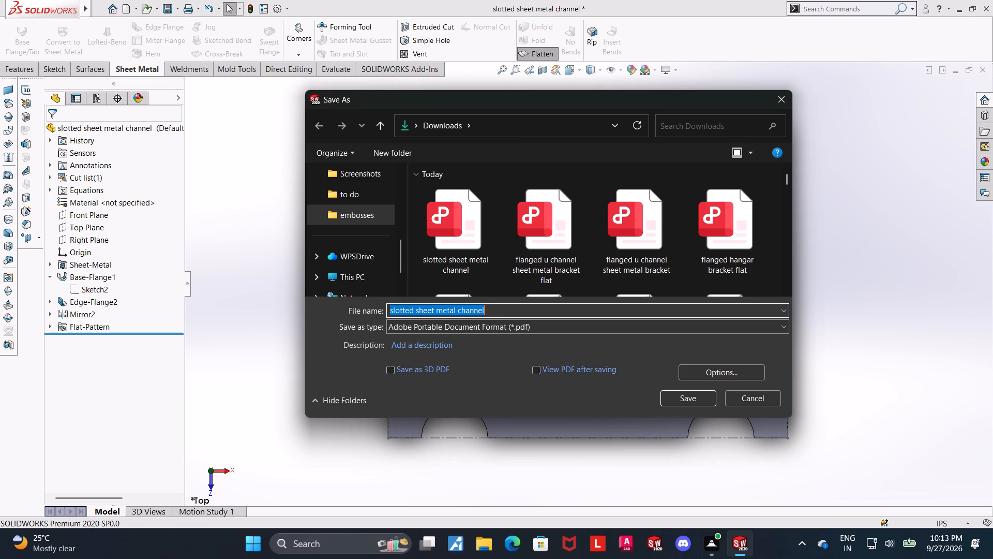
pyautogui.click(496, 314)
pyautogui.press('space')
pyautogui.write('flat')
pyautogui.click(705, 396)
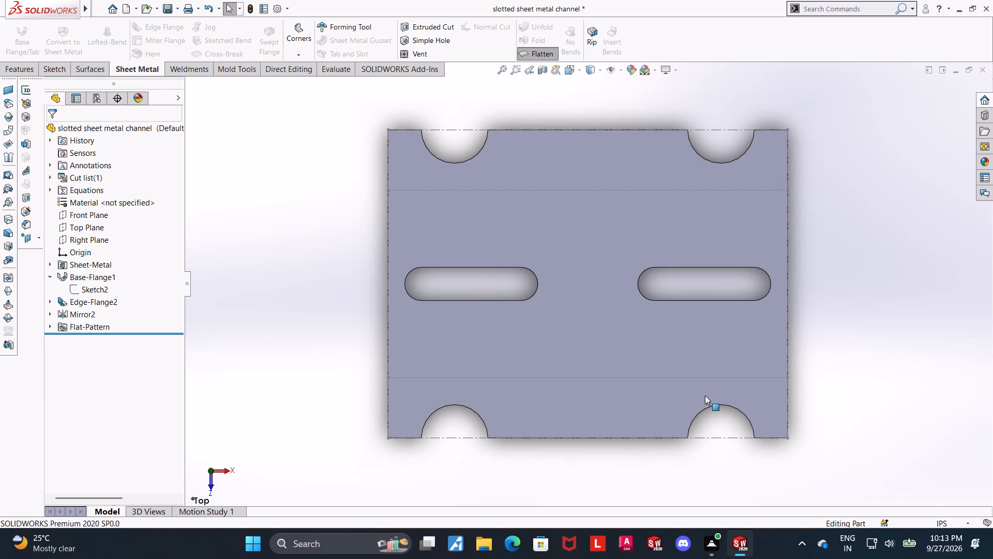